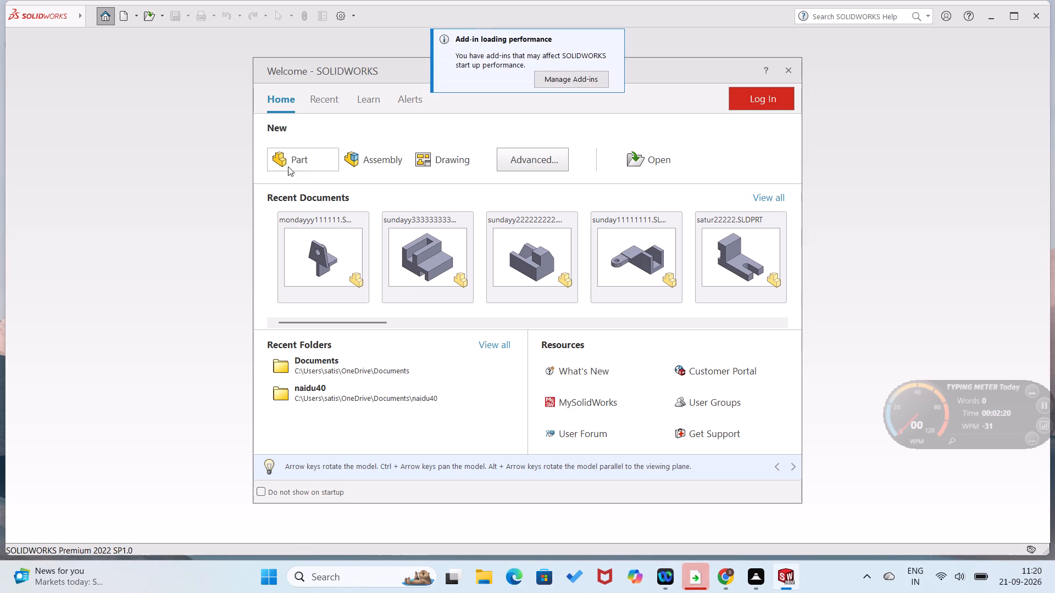
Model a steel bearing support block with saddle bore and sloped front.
Create a new part document.
{"action": "left_click", "coordinate": [296, 157]}
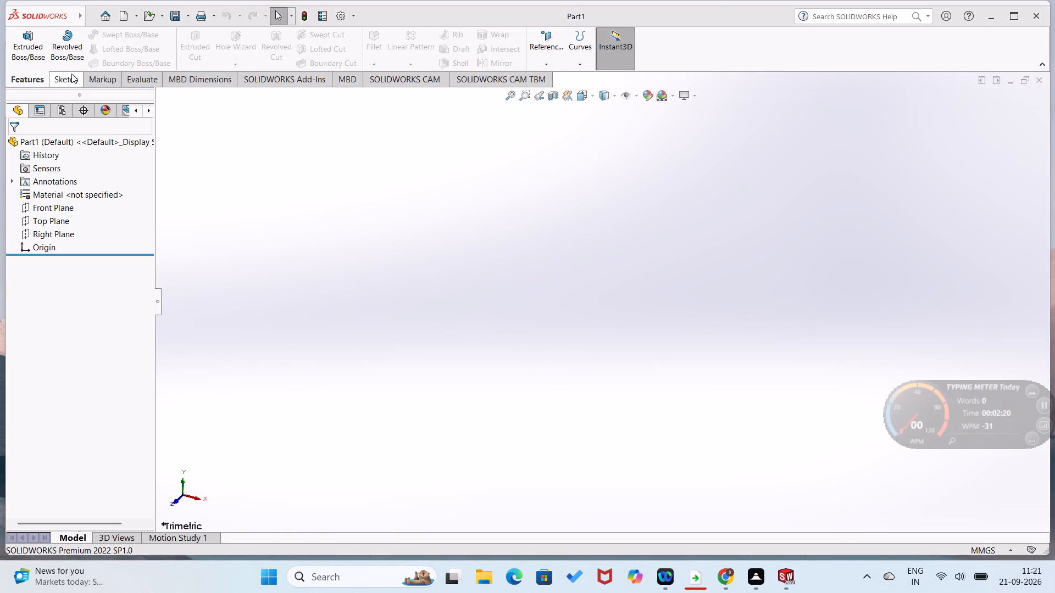
Sketch a closed L-shaped profile on the Front Plane starting at the origin, about 45 mm wide and 49 mm high.
{"action": "left_click", "coordinate": [54, 206]}
{"action": "left_click", "coordinate": [68, 188]}
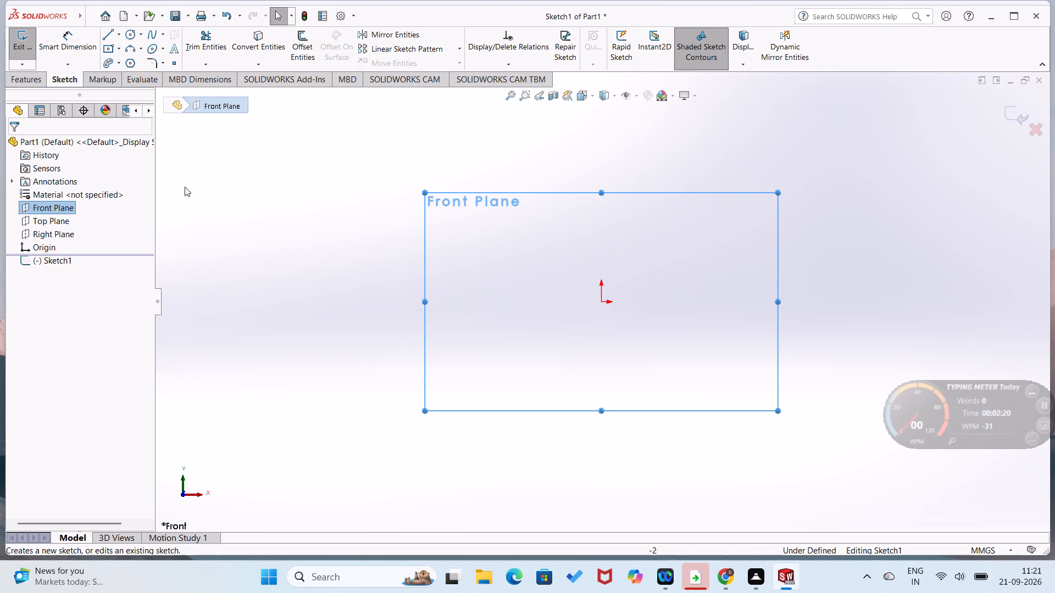
{"action": "right_click_drag", "start_coordinate": [464, 297], "coordinate": [303, 360]}
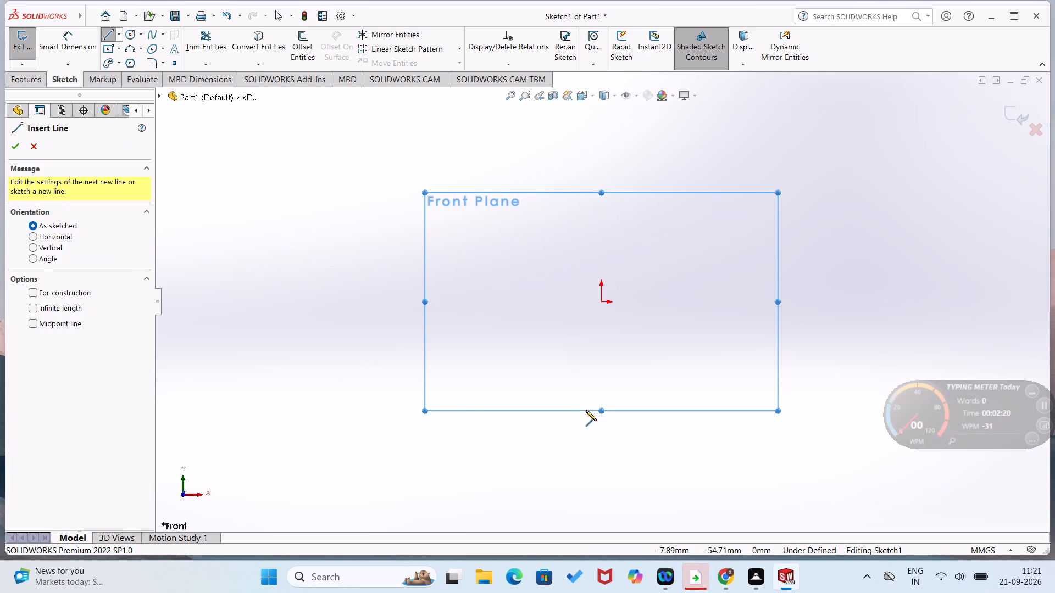
{"action": "left_click", "coordinate": [601, 303]}
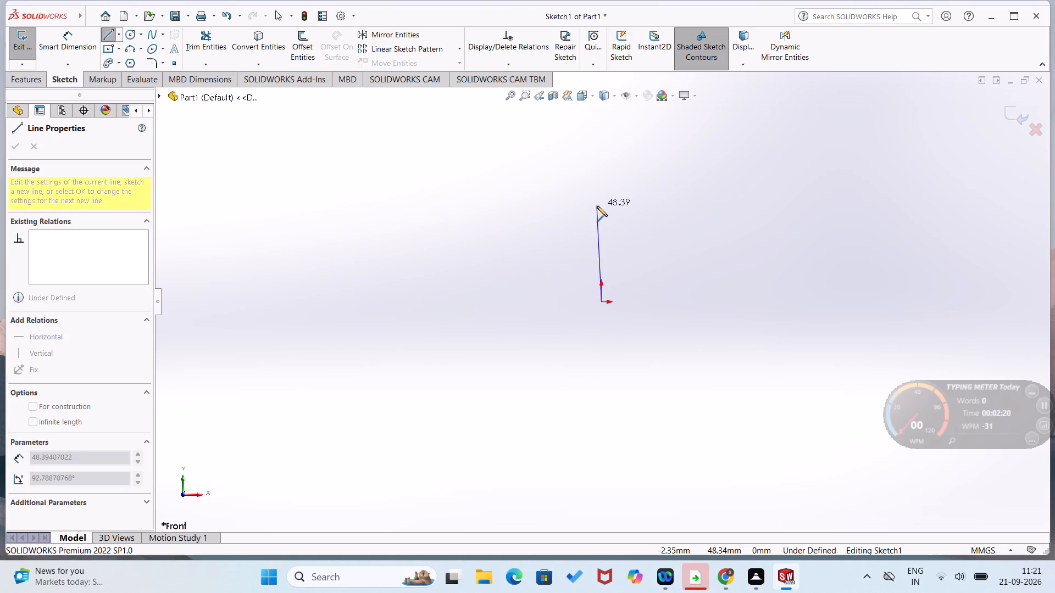
{"action": "left_click", "coordinate": [600, 206]}
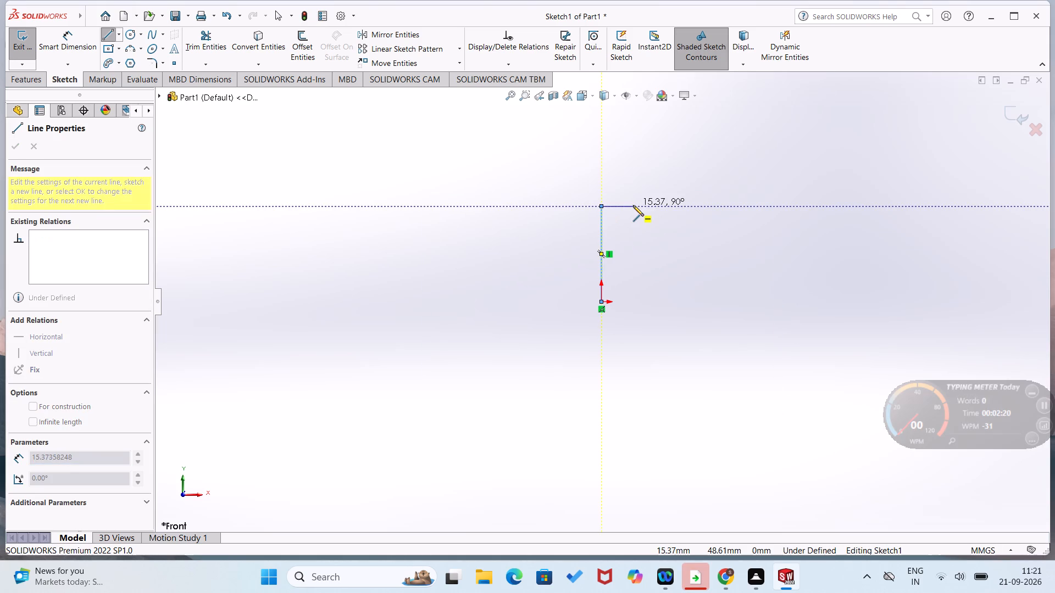
{"action": "left_click", "coordinate": [633, 205]}
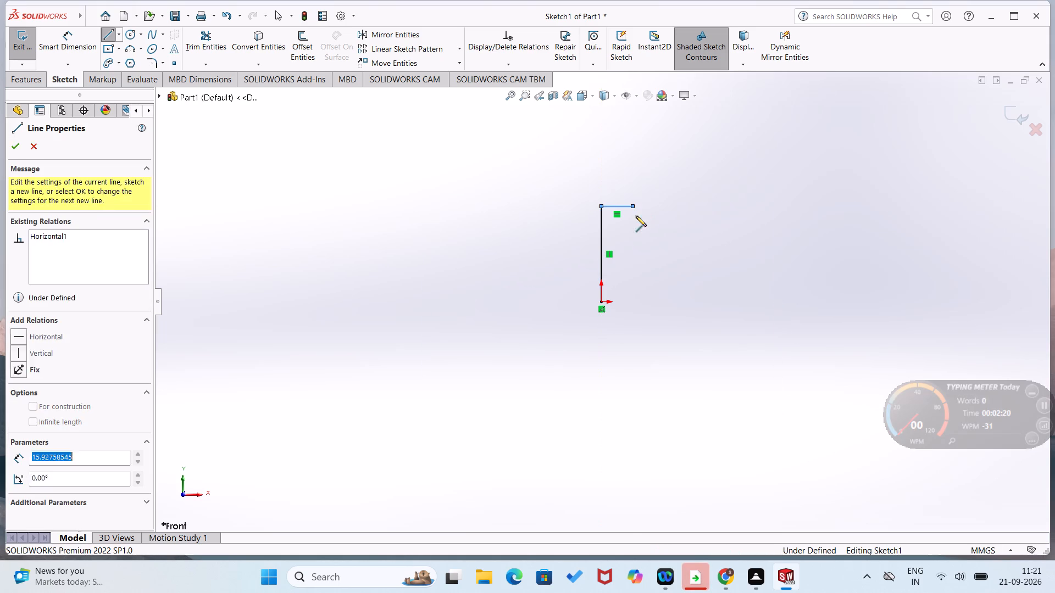
{"action": "left_click", "coordinate": [636, 252]}
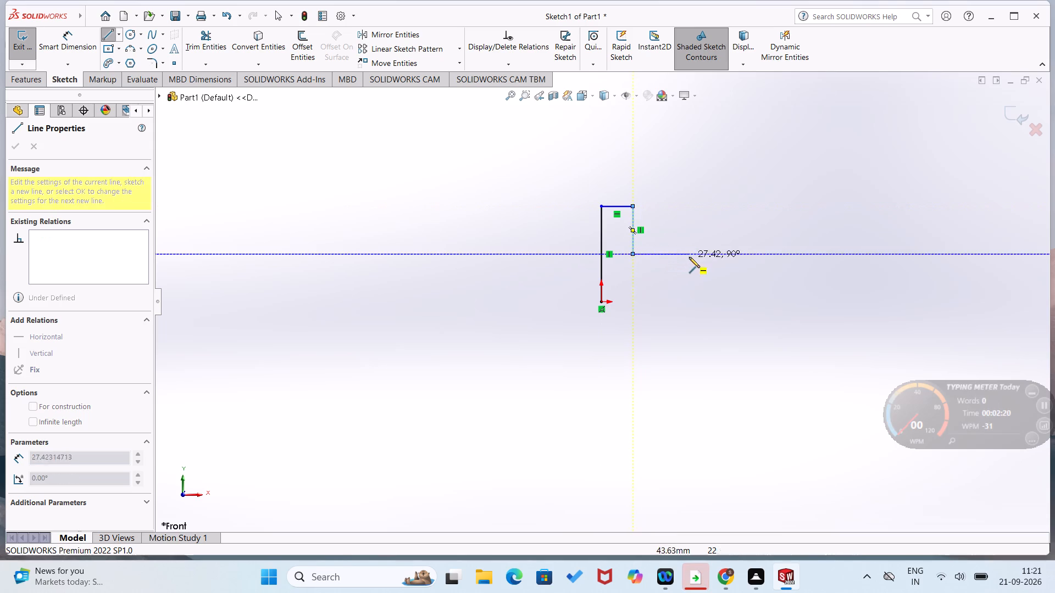
{"action": "left_click", "coordinate": [694, 256]}
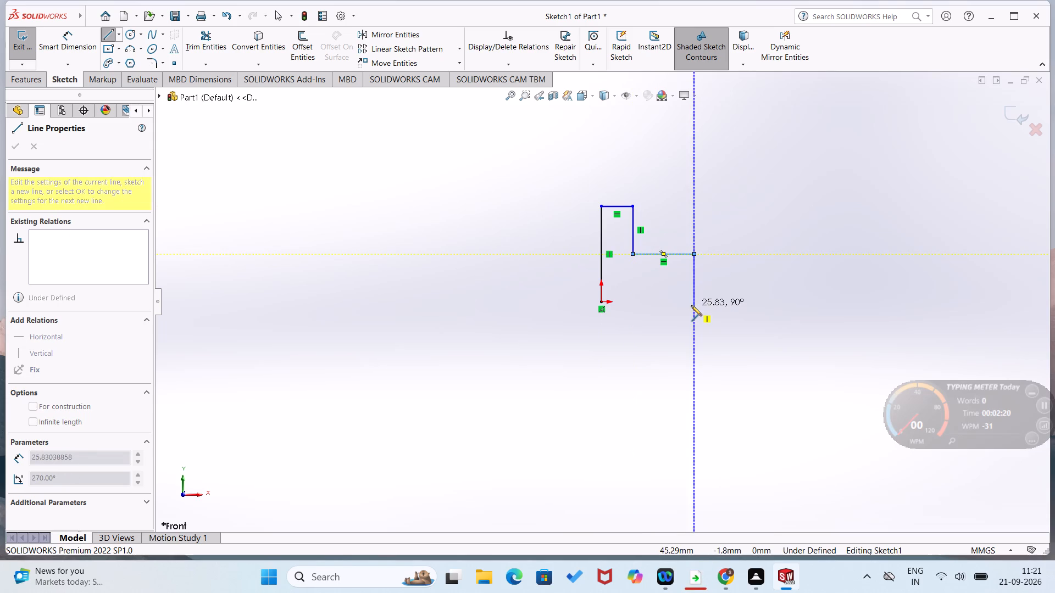
{"action": "left_click", "coordinate": [694, 299]}
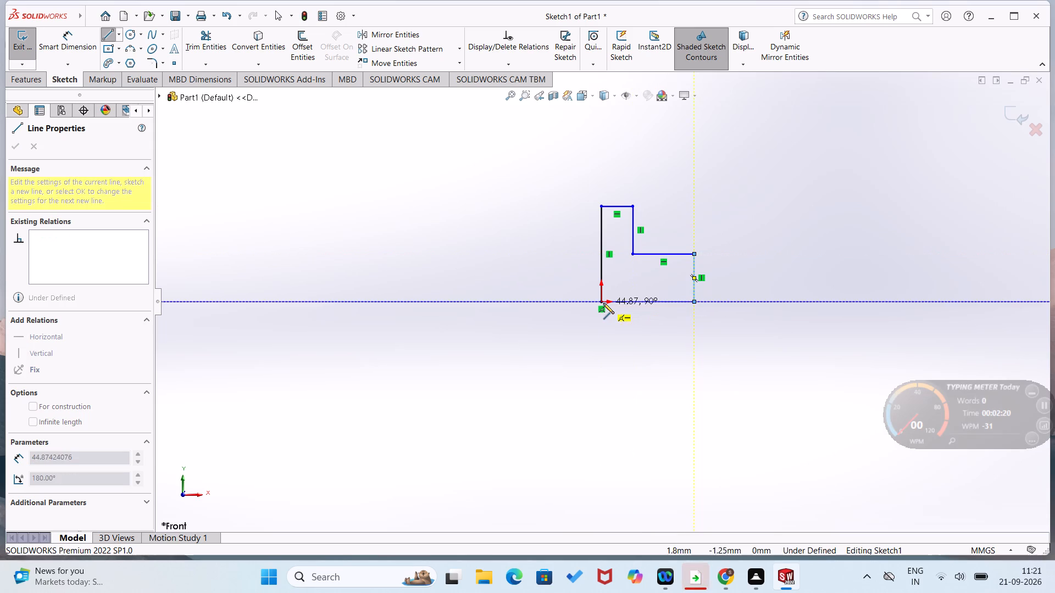
{"action": "left_click", "coordinate": [602, 303]}
Dimension the L-profile's top edge to 10 mm and its bottom edge to 27 mm.
{"action": "right_click_drag", "start_coordinate": [513, 303], "coordinate": [508, 199]}
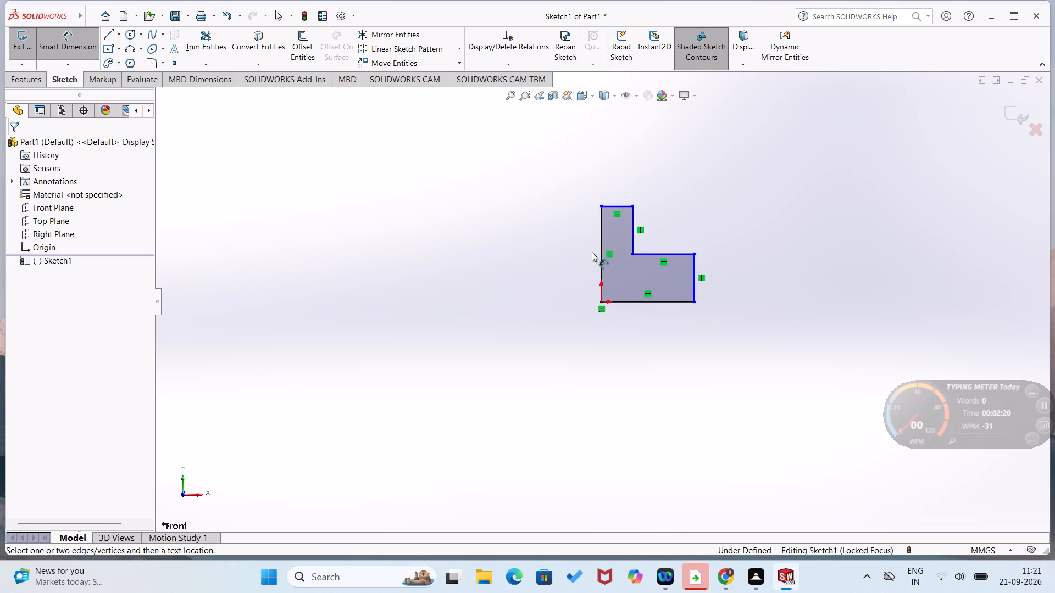
{"action": "left_click", "coordinate": [613, 204]}
{"action": "left_click", "coordinate": [615, 187]}
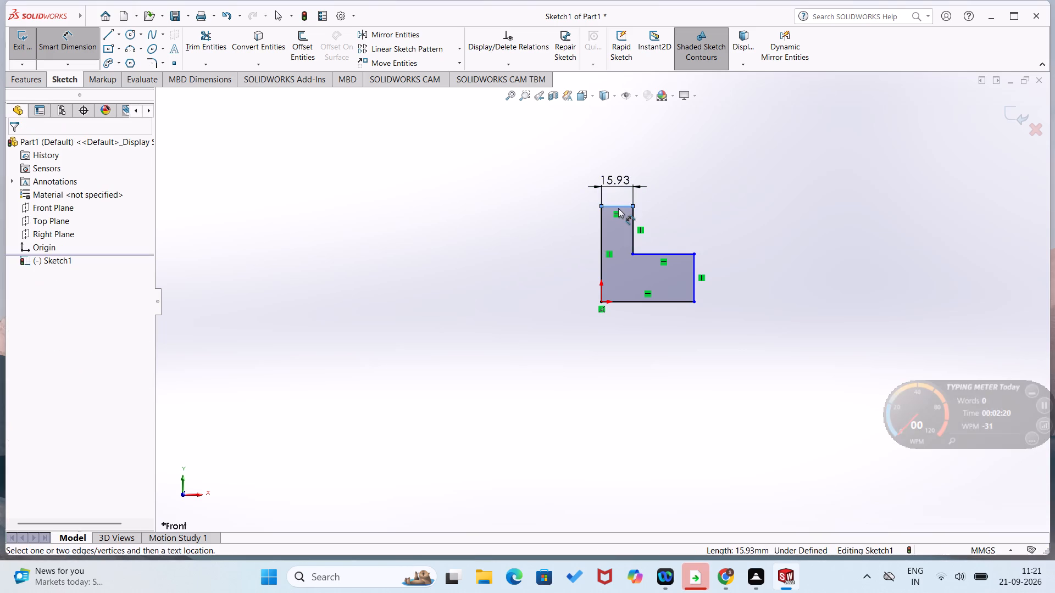
{"action": "type", "text": "10"}
{"action": "key", "text": "Return"}
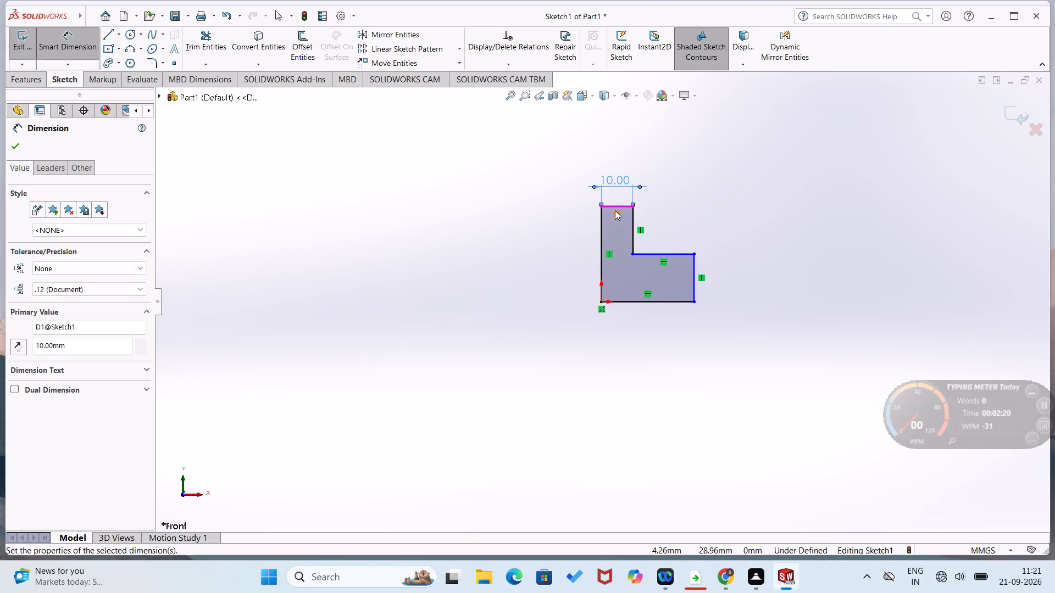
{"action": "left_click", "coordinate": [682, 301]}
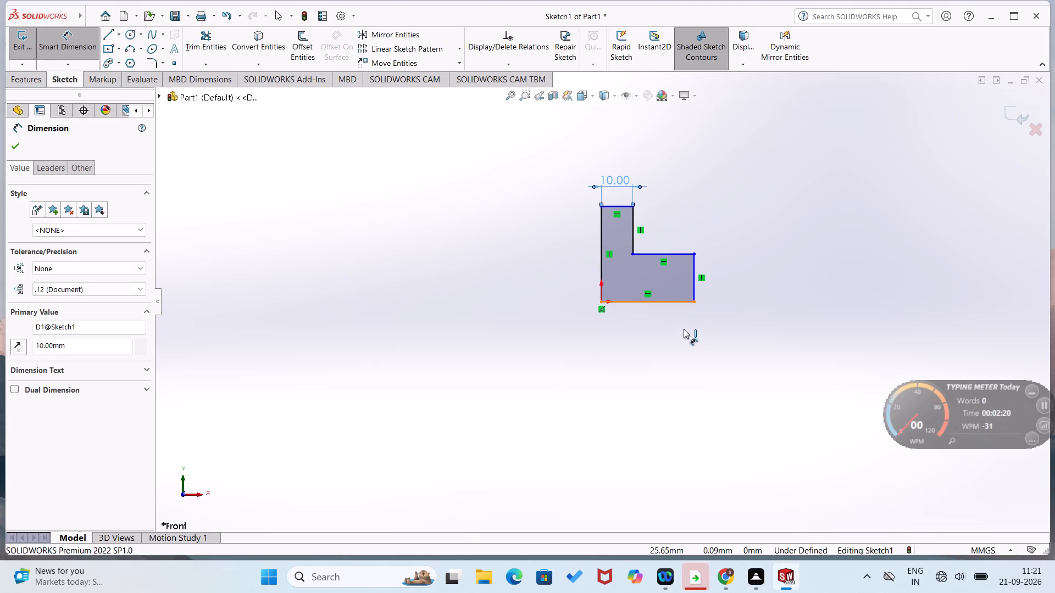
{"action": "left_click", "coordinate": [666, 328]}
{"action": "type", "text": "27"}
{"action": "key", "text": "Return"}
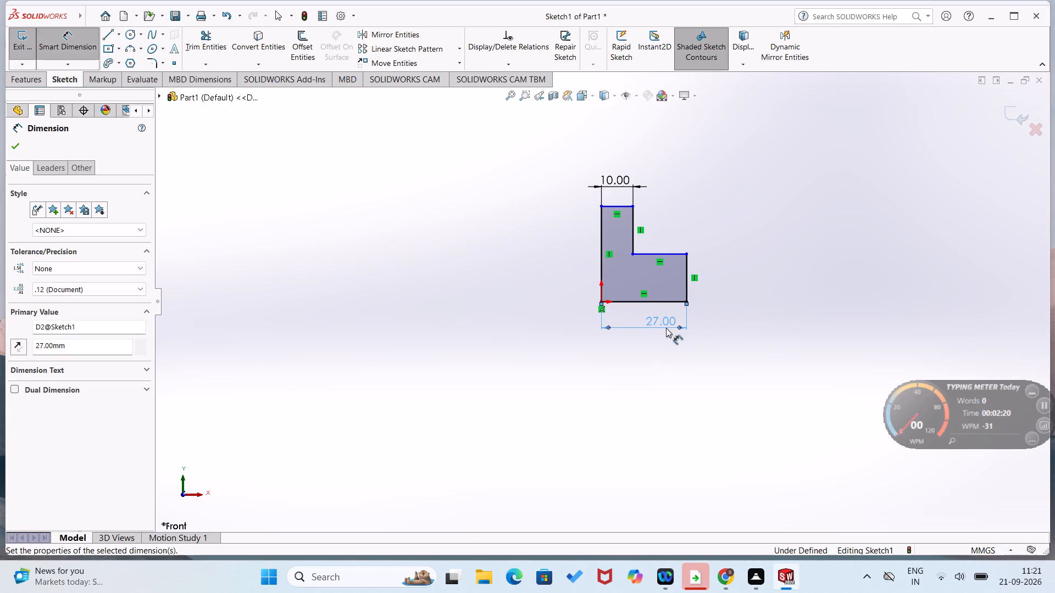
Dimension the L-profile's tall vertical edge to 26 mm and its short outer vertical edge to 13 mm, and close the sketch.
{"action": "left_click", "coordinate": [602, 259]}
{"action": "left_click", "coordinate": [591, 256]}
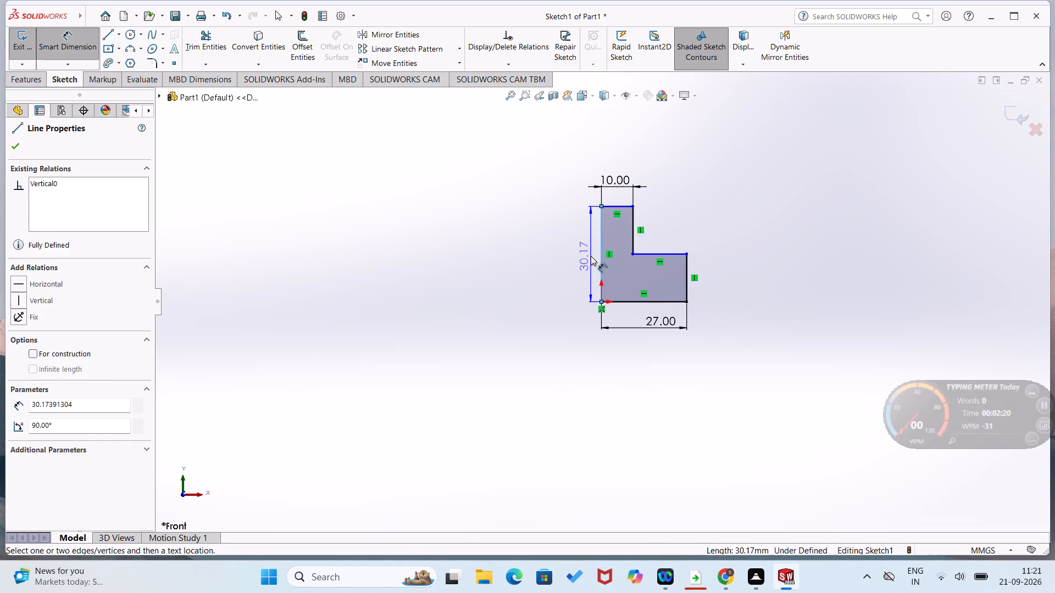
{"action": "type", "text": "26"}
{"action": "key", "text": "Return"}
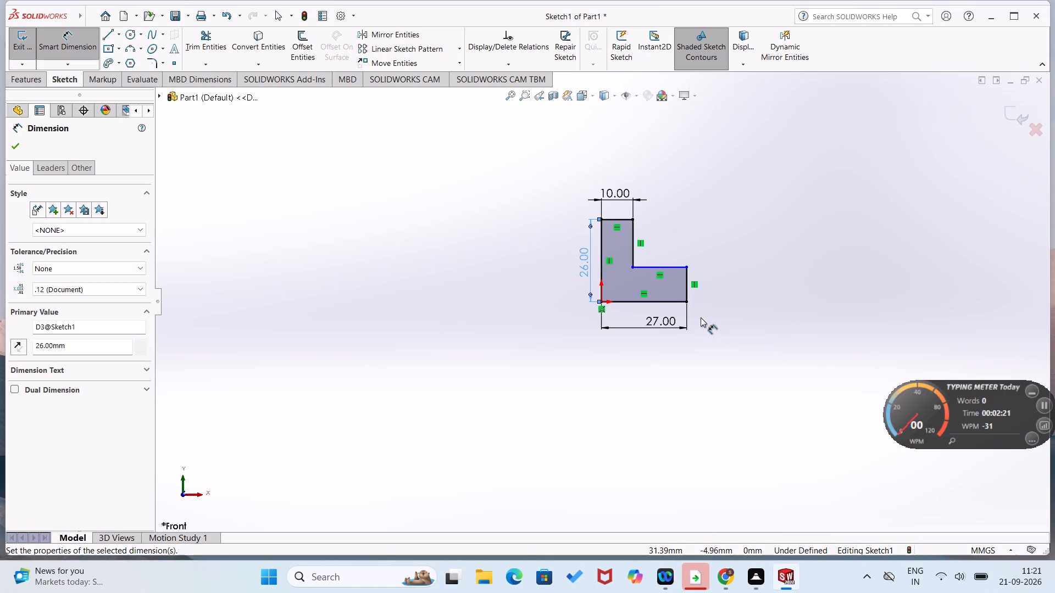
{"action": "left_click", "coordinate": [689, 288]}
{"action": "left_click", "coordinate": [707, 289]}
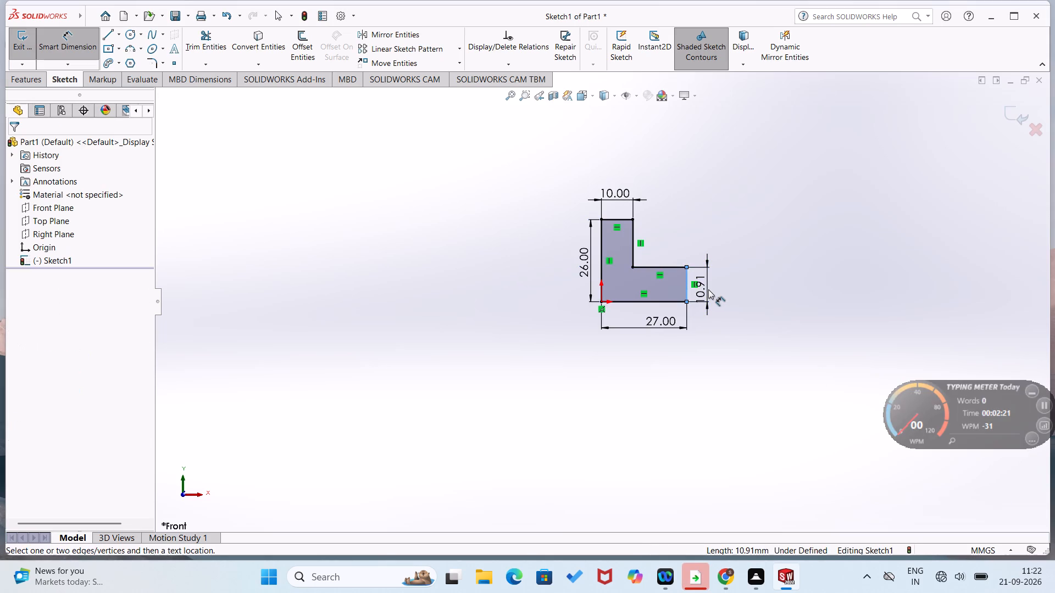
{"action": "type", "text": "16"}
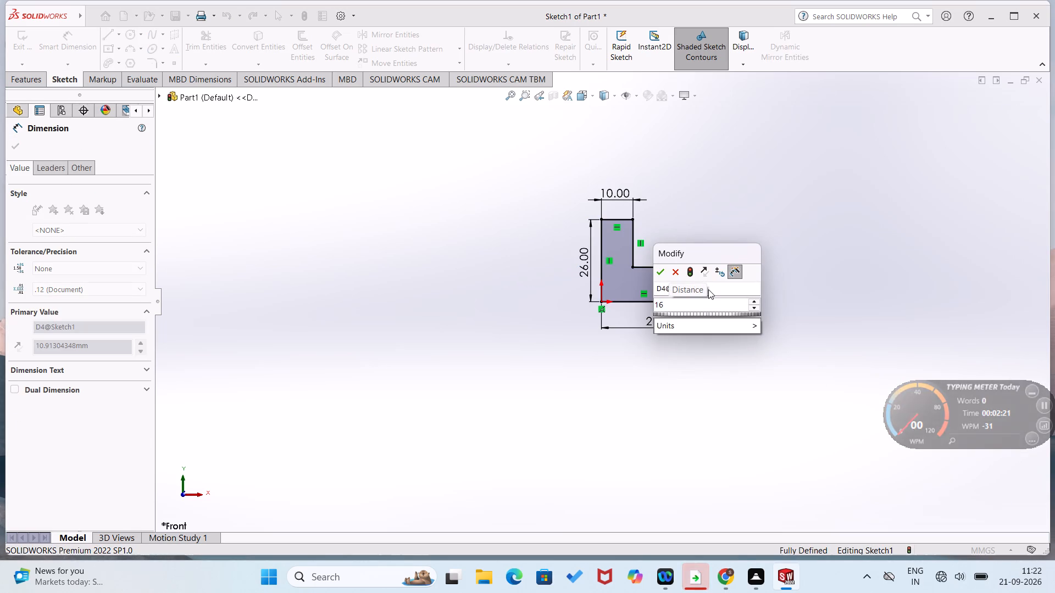
{"action": "key", "text": "BackSpace"}
{"action": "key", "text": "3"}
{"action": "key", "text": "Return"}
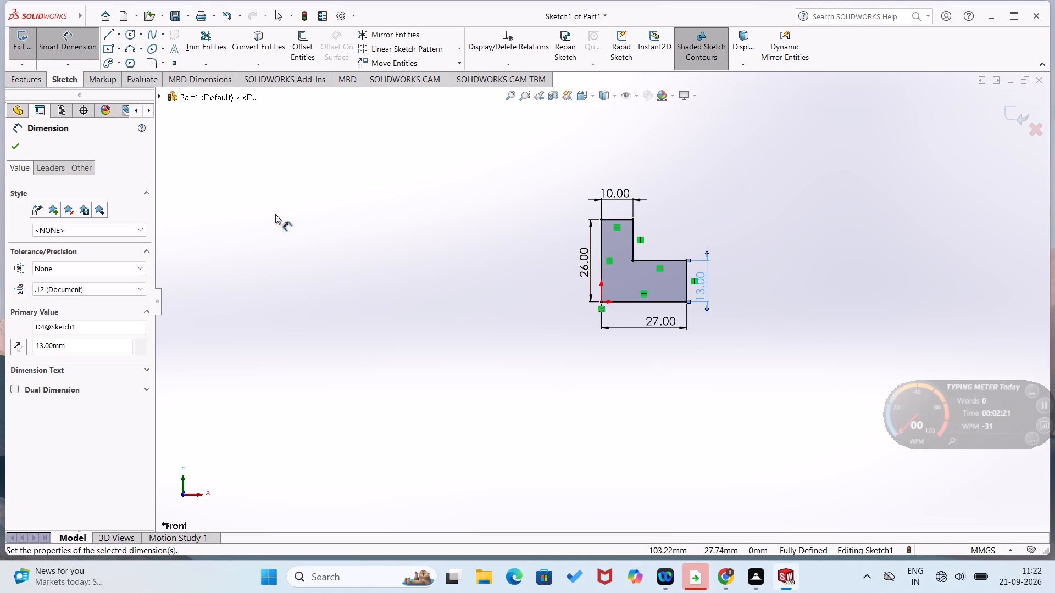
{"action": "left_click", "coordinate": [25, 53]}
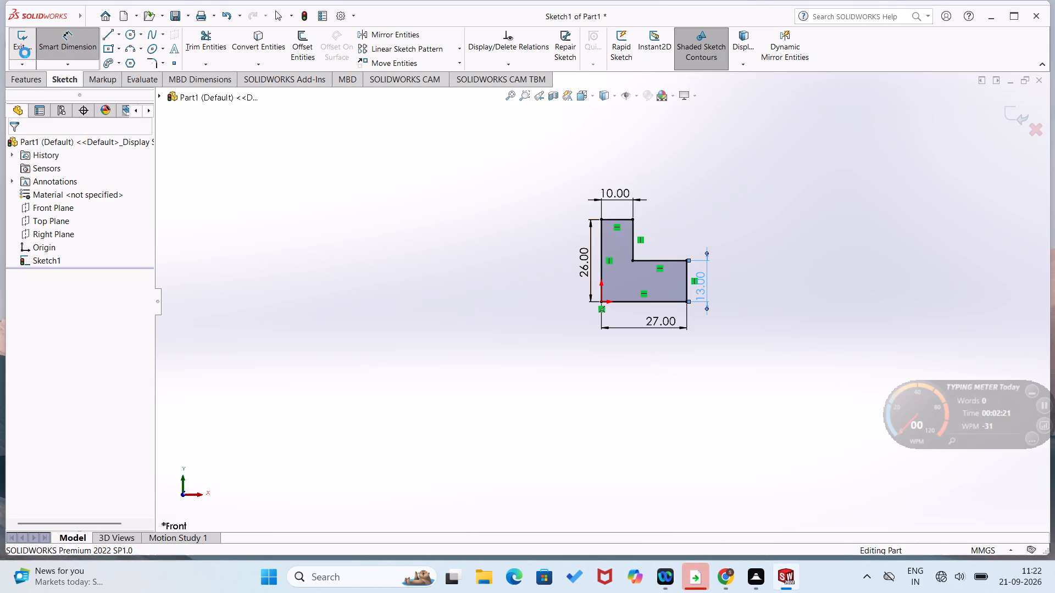
Extrude the L-shaped profile as a blind boss 30 mm deep.
{"action": "left_click", "coordinate": [25, 53]}
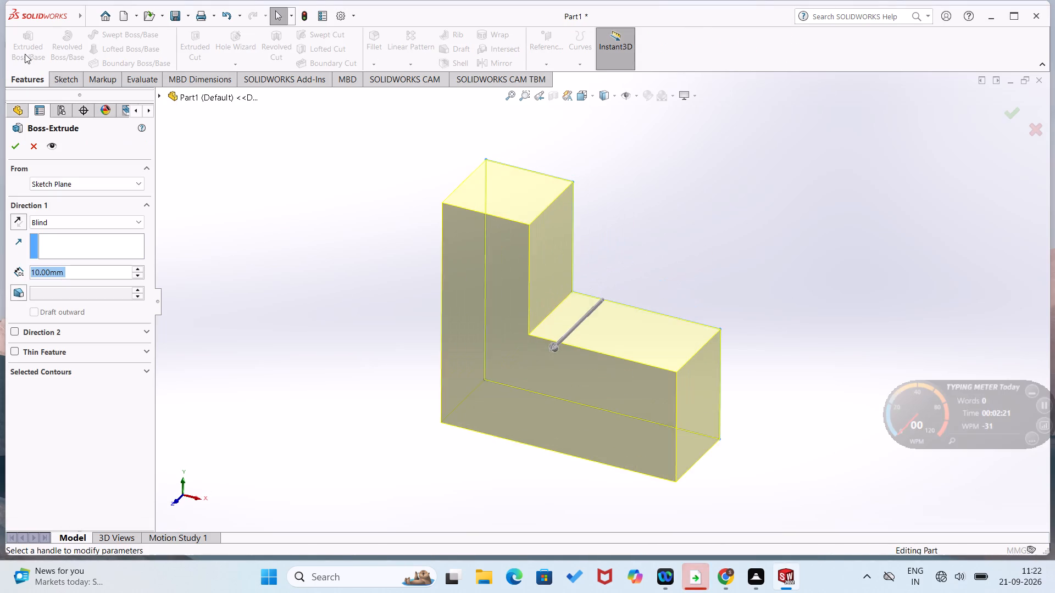
{"action": "double_click", "coordinate": [140, 266]}
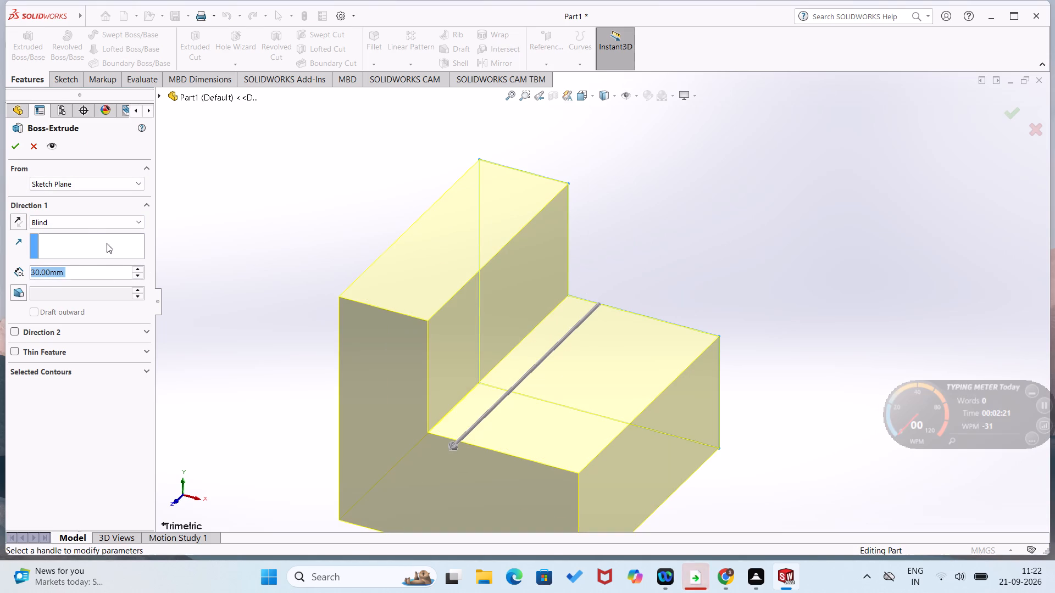
{"action": "left_click", "coordinate": [15, 146]}
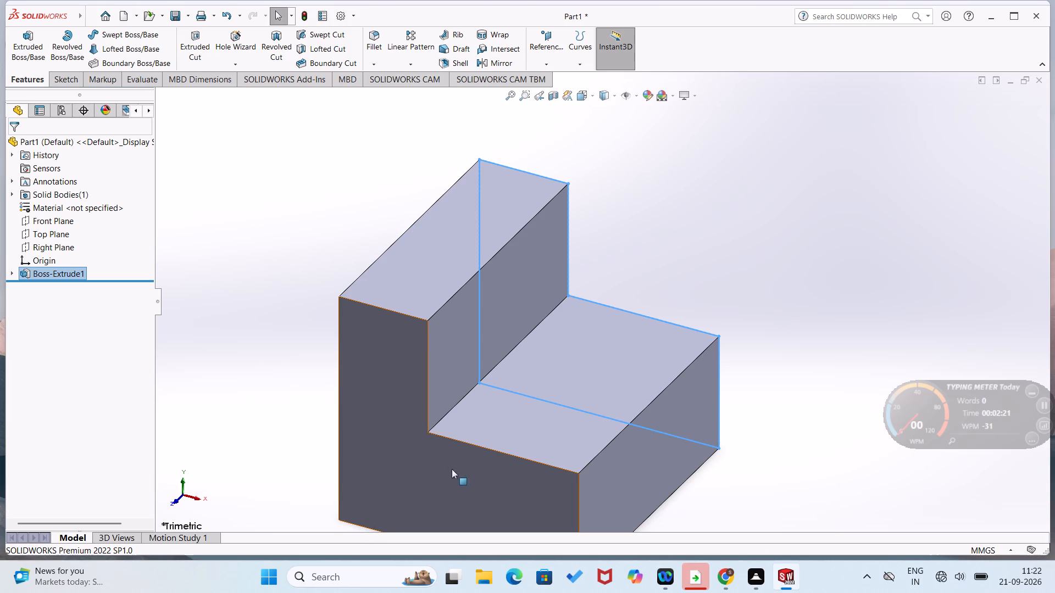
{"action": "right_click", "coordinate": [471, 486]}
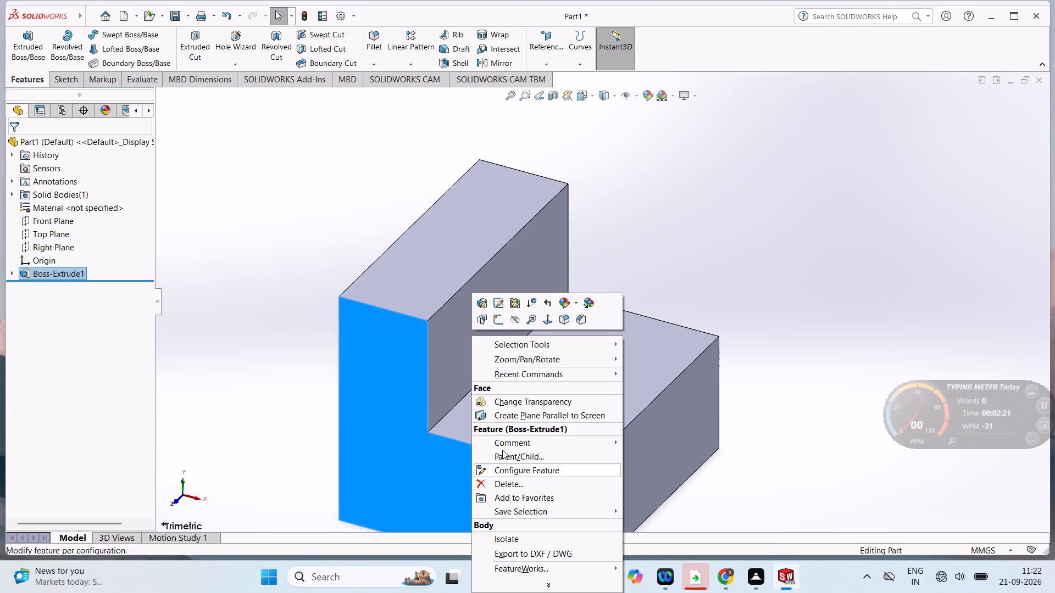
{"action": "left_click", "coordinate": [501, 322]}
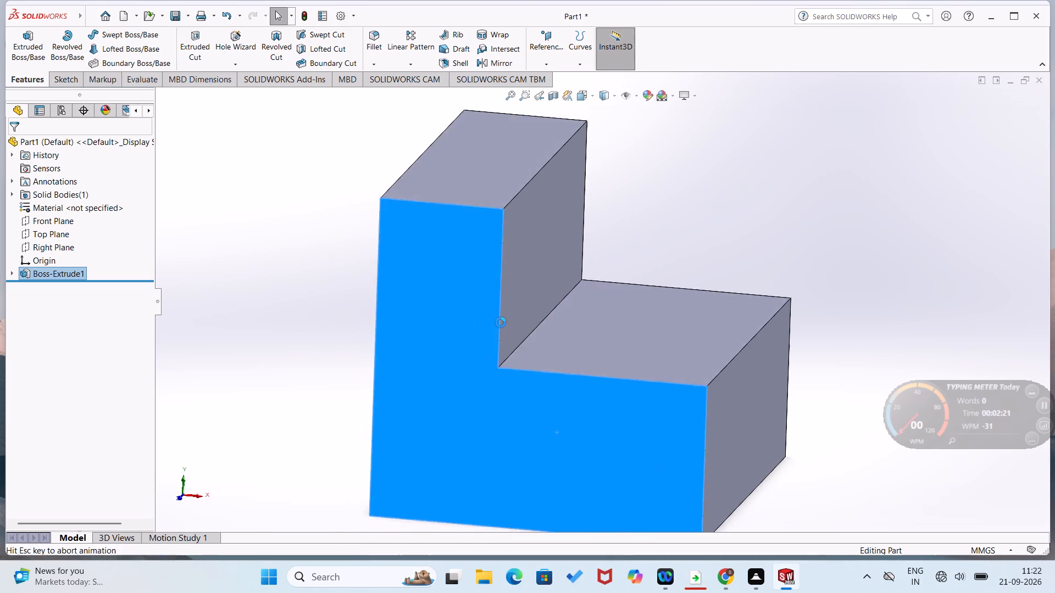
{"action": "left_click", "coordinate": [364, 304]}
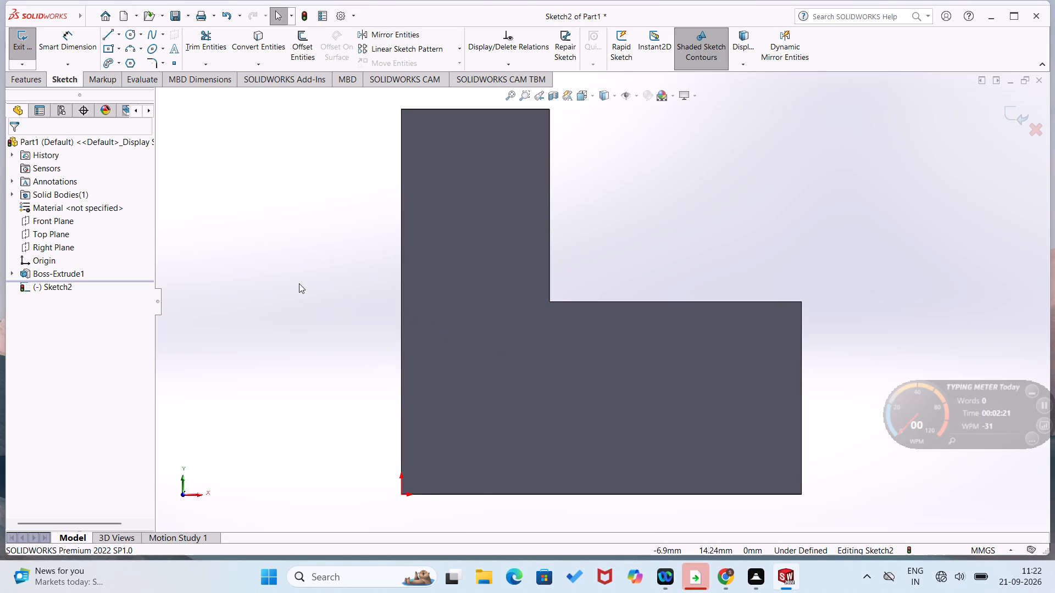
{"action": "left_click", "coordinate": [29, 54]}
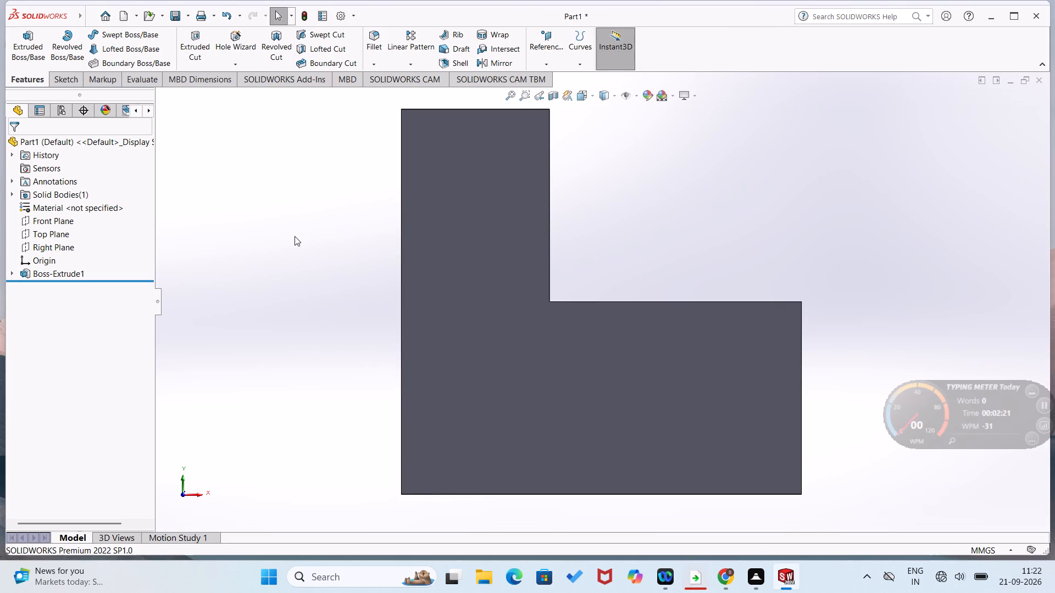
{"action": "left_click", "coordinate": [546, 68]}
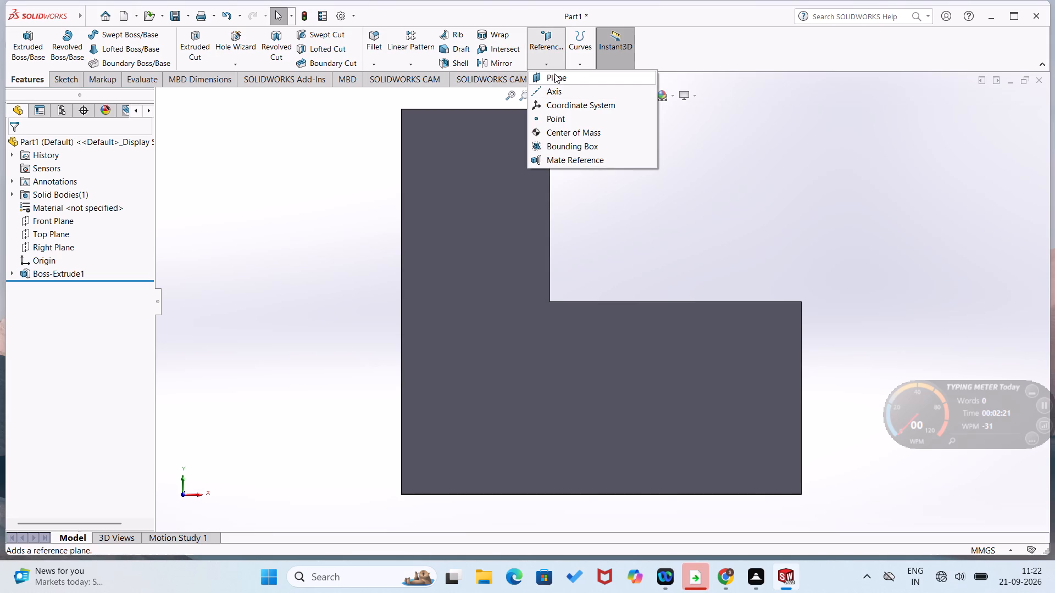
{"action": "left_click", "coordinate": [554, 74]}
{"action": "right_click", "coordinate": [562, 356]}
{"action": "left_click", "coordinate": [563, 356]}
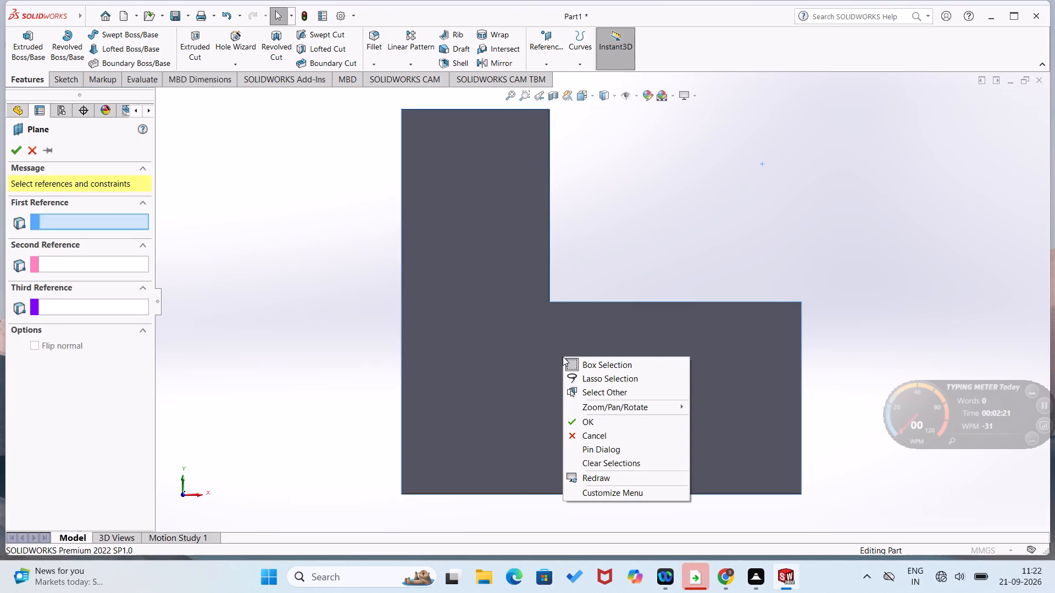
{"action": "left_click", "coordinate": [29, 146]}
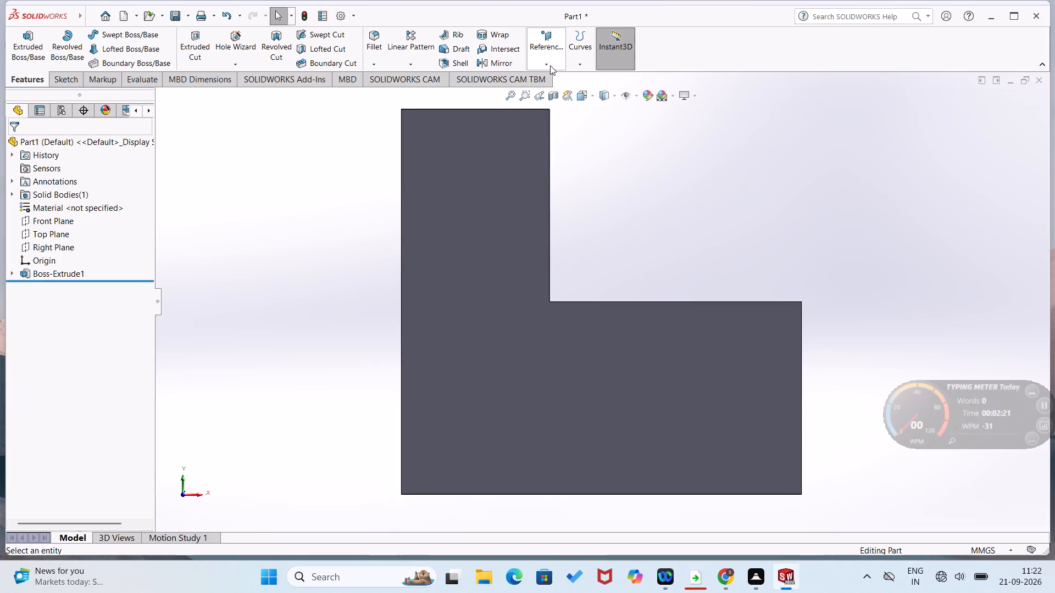
Create a reference plane offset 15 mm from the L-shaped front face, with the offset flipped into the body.
{"action": "left_click", "coordinate": [550, 65]}
{"action": "left_click", "coordinate": [547, 81]}
{"action": "left_click", "coordinate": [485, 266]}
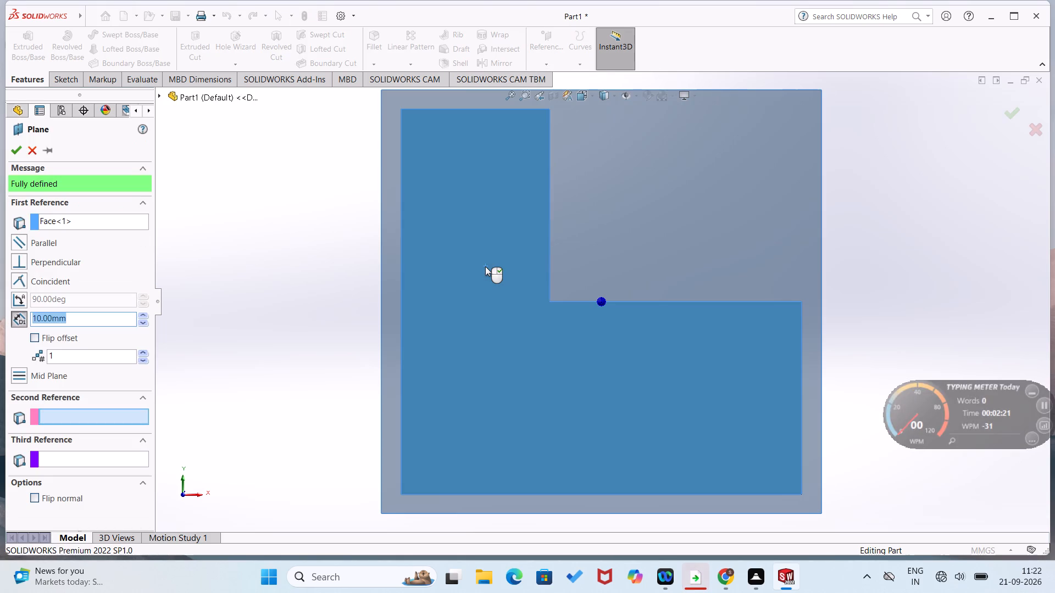
{"action": "middle_click_drag", "start_coordinate": [484, 293], "coordinate": [476, 376]}
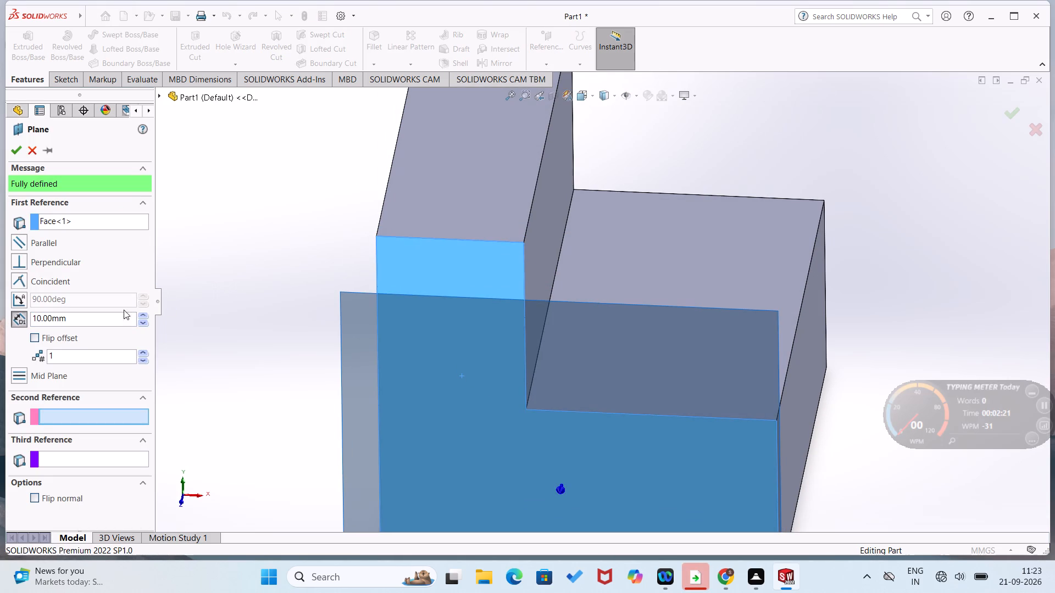
{"action": "left_click_drag", "start_coordinate": [110, 320], "coordinate": [28, 300]}
{"action": "type", "text": "15"}
{"action": "key", "text": "Return"}
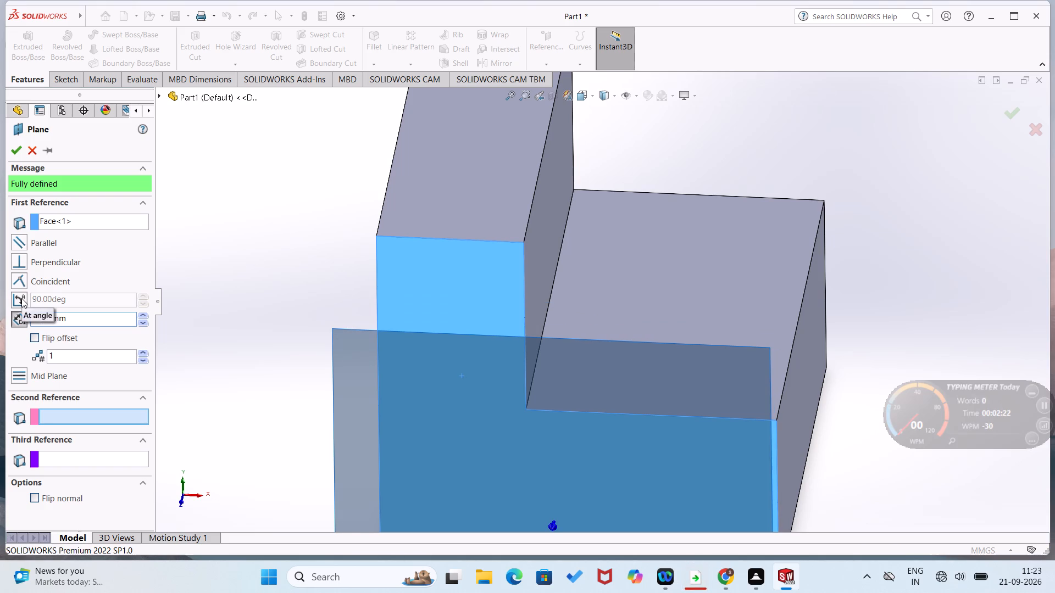
{"action": "left_click", "coordinate": [34, 337]}
{"action": "left_click", "coordinate": [12, 143]}
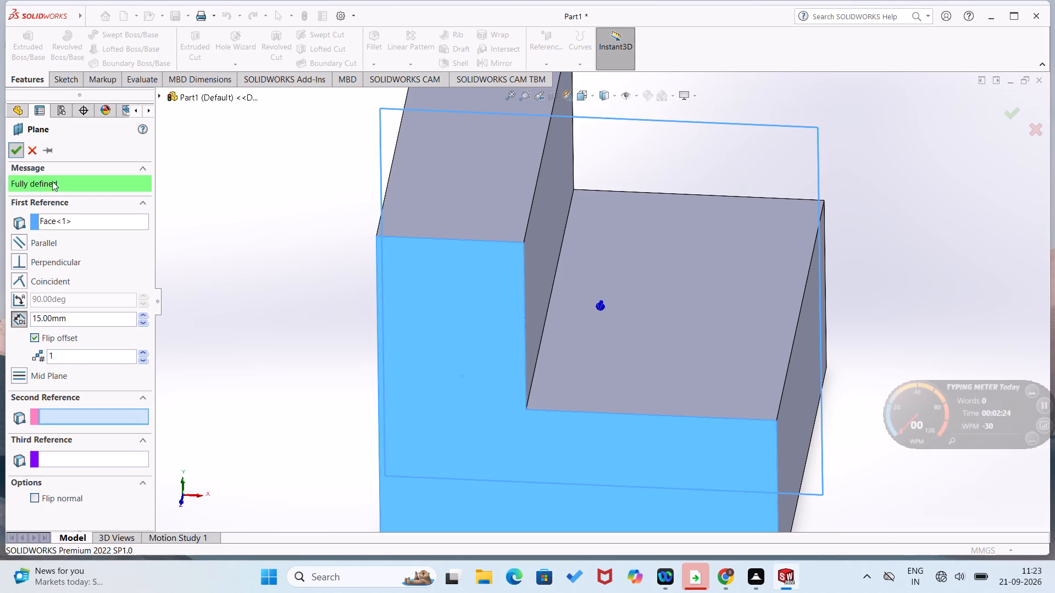
{"action": "left_click", "coordinate": [245, 288]}
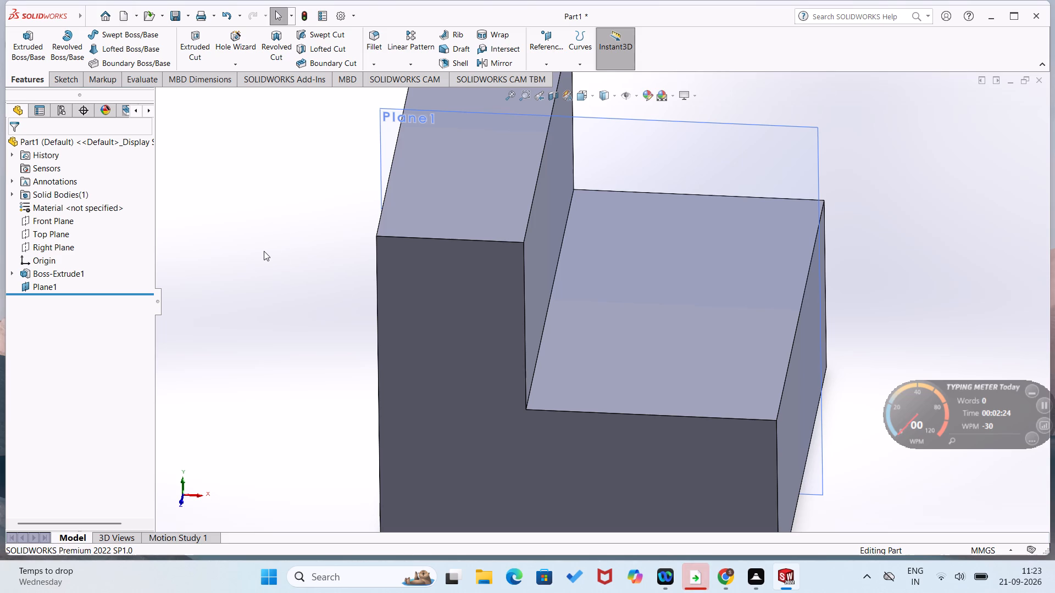
On the mid reference plane, sketch a closed stepped profile about 35 mm tall against the bracket's short outer edge, overlapping the lower step's top by about 5 mm.
{"action": "left_click", "coordinate": [382, 144]}
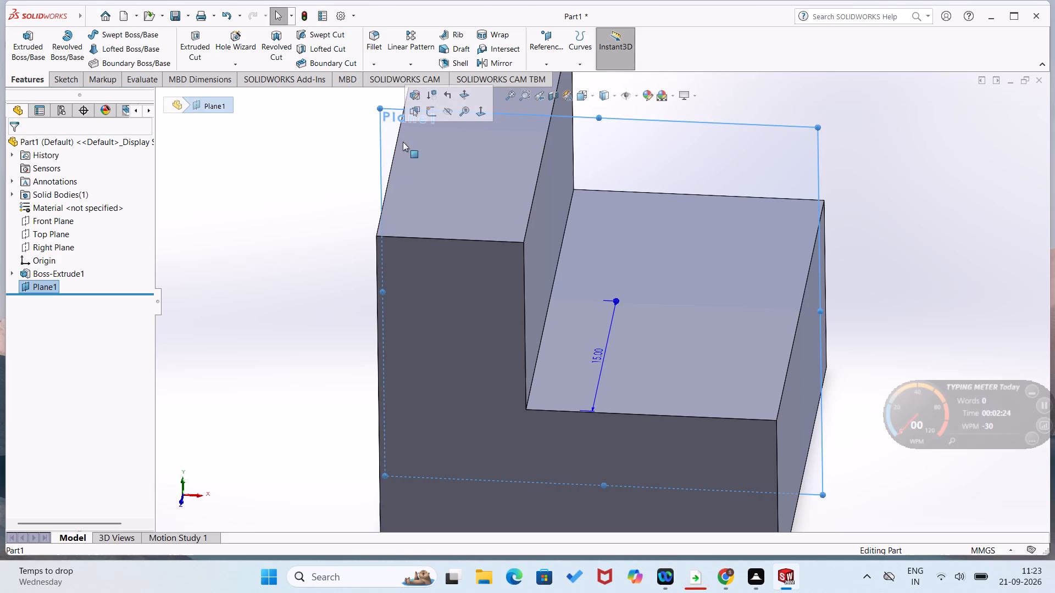
{"action": "left_click", "coordinate": [434, 119]}
{"action": "left_click", "coordinate": [292, 251]}
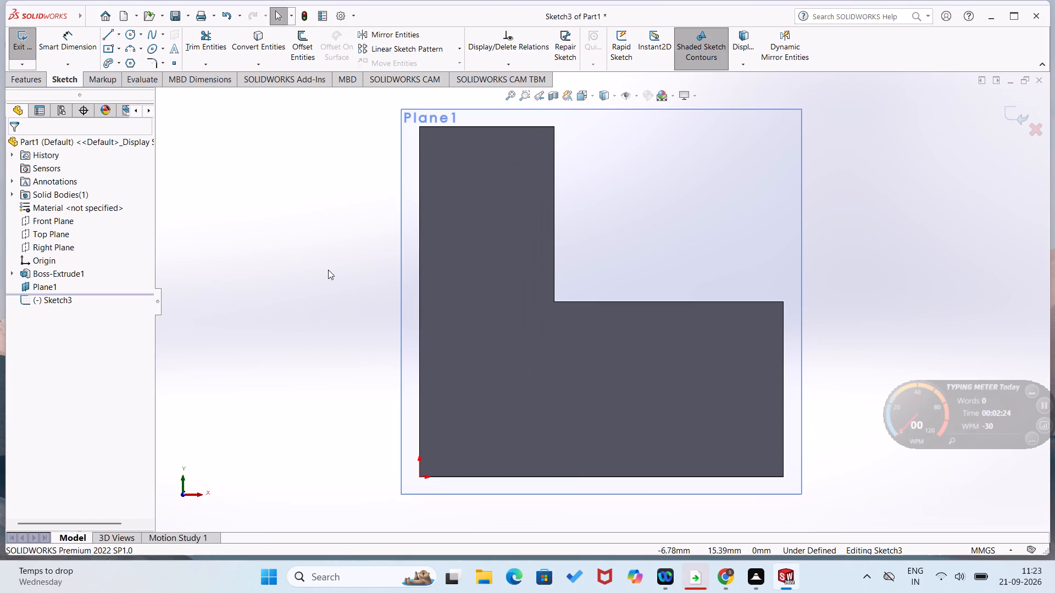
{"action": "right_click_drag", "start_coordinate": [334, 275], "coordinate": [237, 309]}
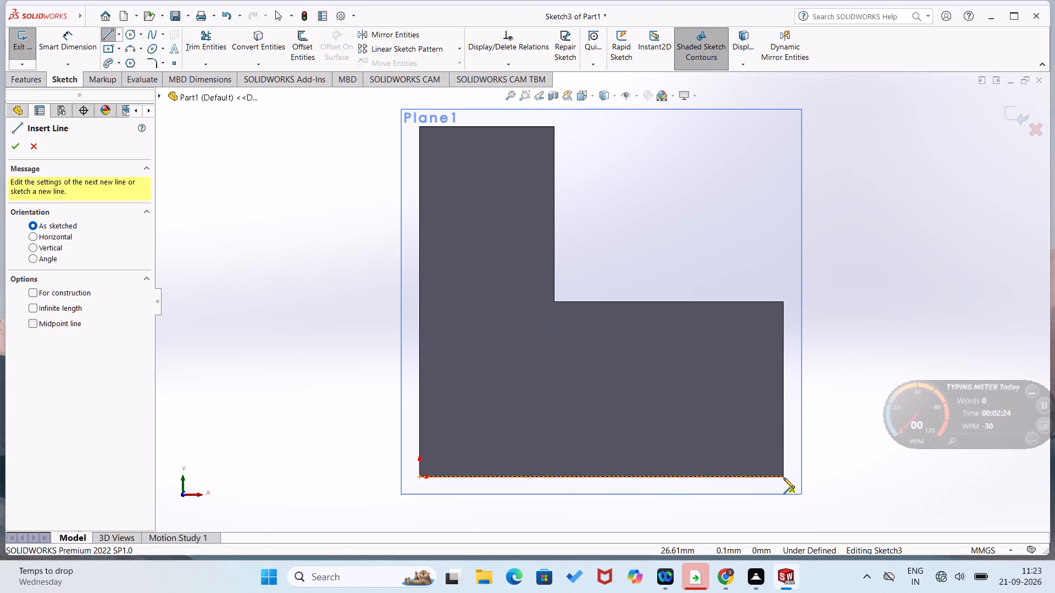
{"action": "left_click", "coordinate": [784, 477]}
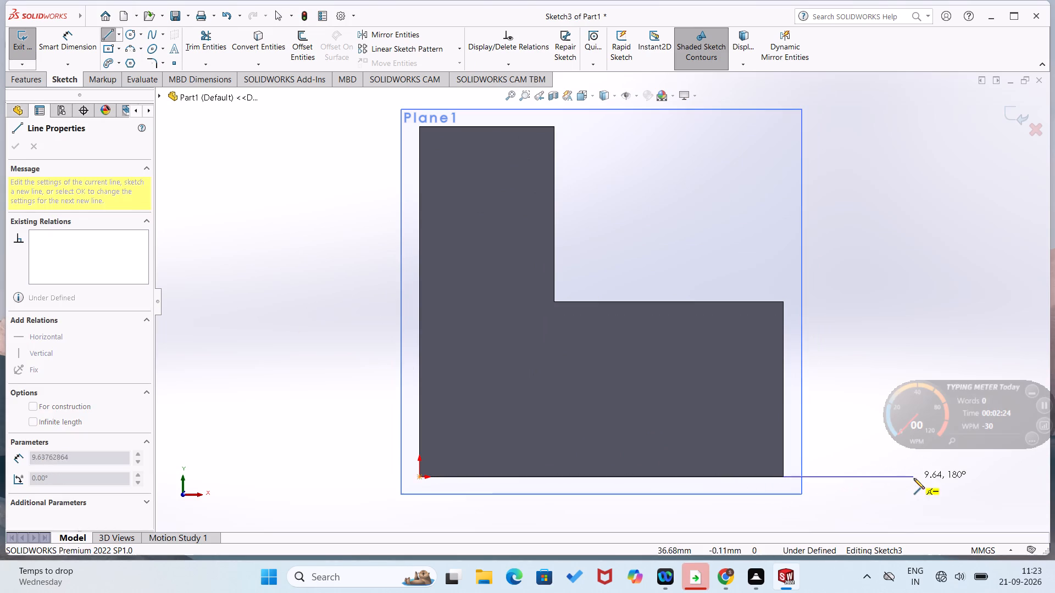
{"action": "left_click_drag", "start_coordinate": [925, 474], "coordinate": [926, 459]}
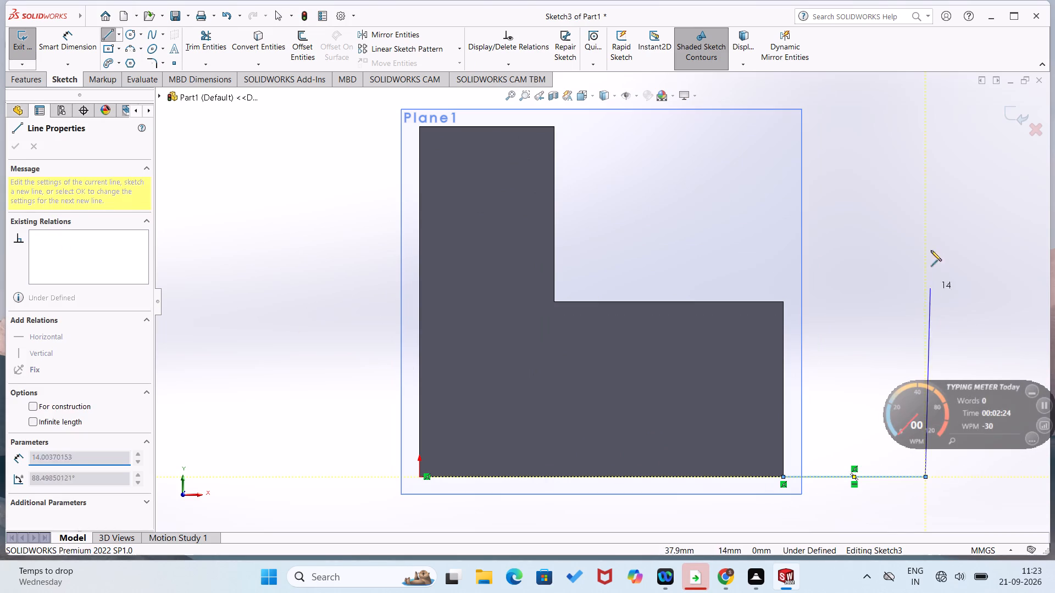
{"action": "scroll", "coordinate": [923, 118], "scroll_direction": "up", "scroll_amount": 2}
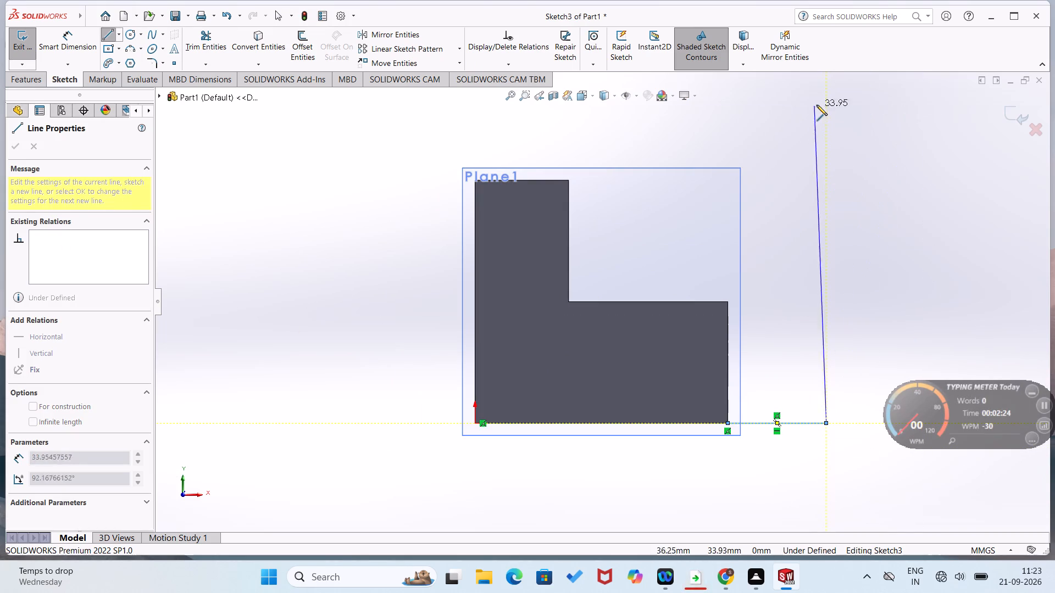
{"action": "left_click", "coordinate": [826, 99]}
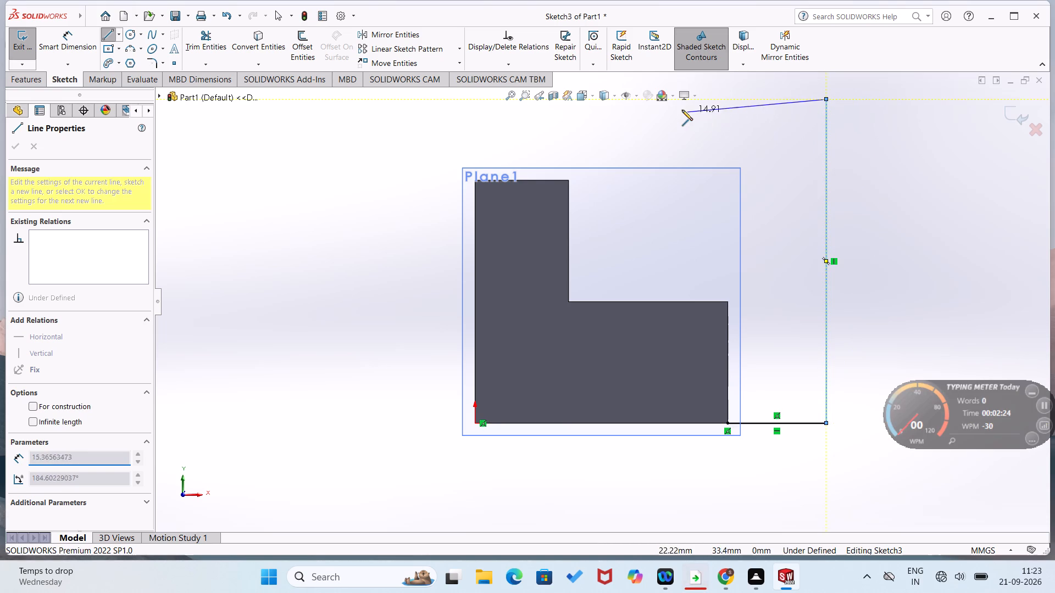
{"action": "scroll", "coordinate": [680, 98], "scroll_direction": "up", "scroll_amount": 1}
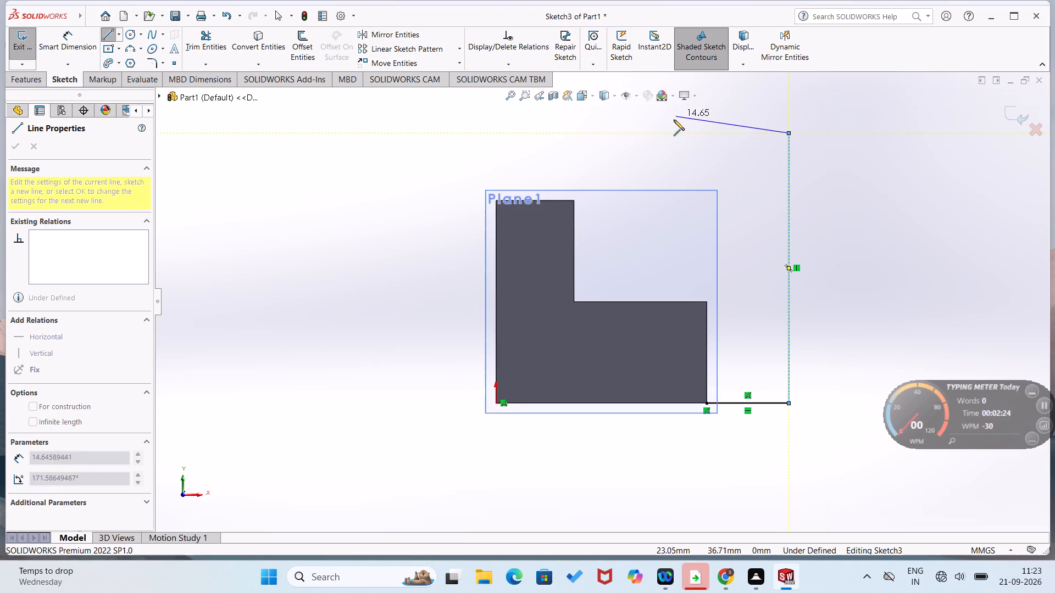
{"action": "left_click", "coordinate": [668, 136]}
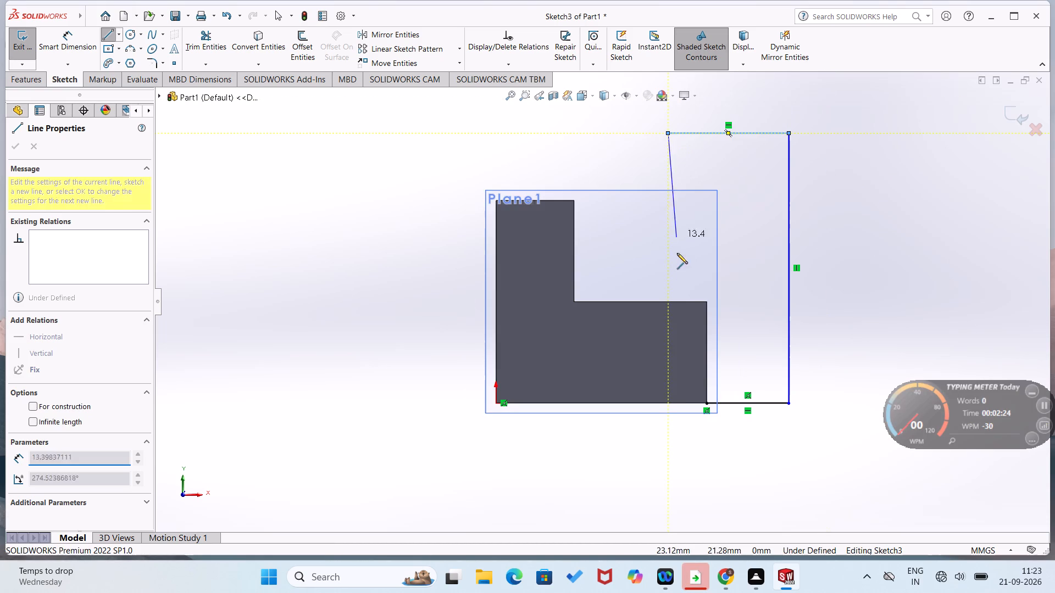
{"action": "left_click", "coordinate": [669, 300]}
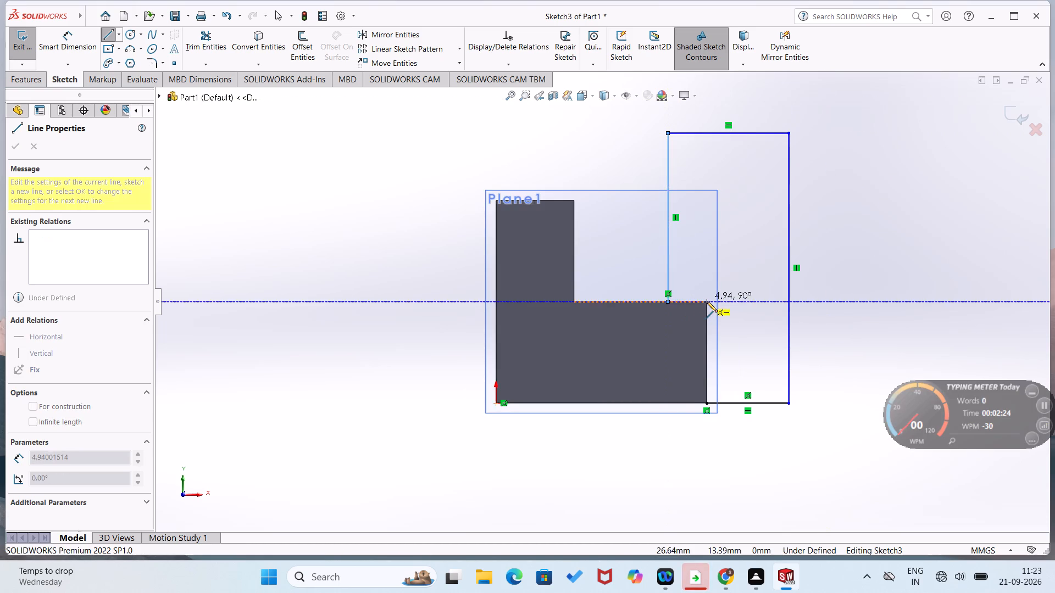
{"action": "left_click", "coordinate": [708, 303]}
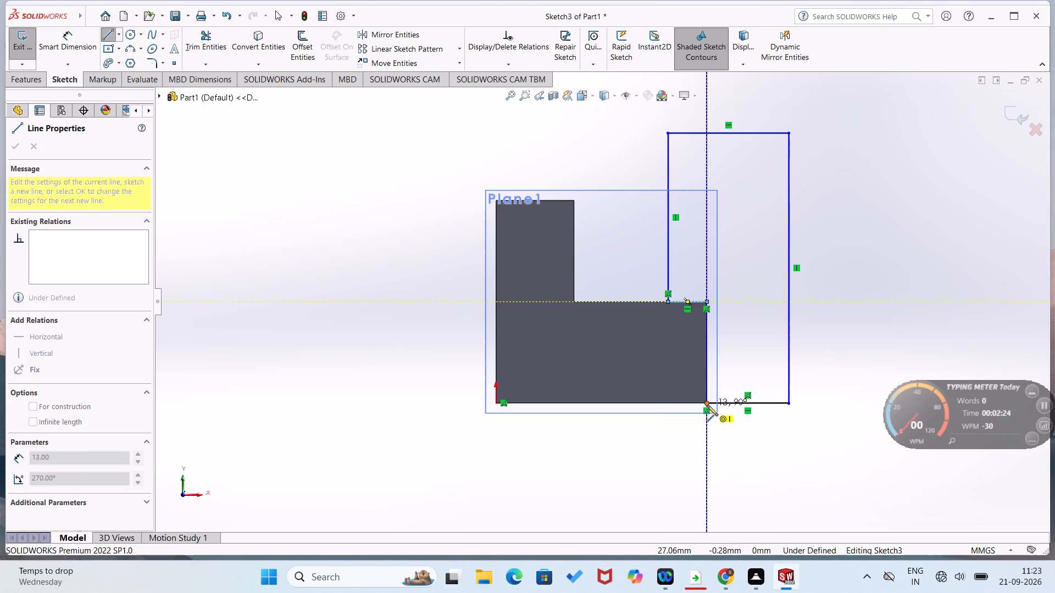
{"action": "left_click", "coordinate": [707, 405]}
Dimension the stepped profile's bottom edge to 8 mm and its tall outer vertical edge to 46 mm.
{"action": "right_click_drag", "start_coordinate": [748, 375], "coordinate": [771, 259]}
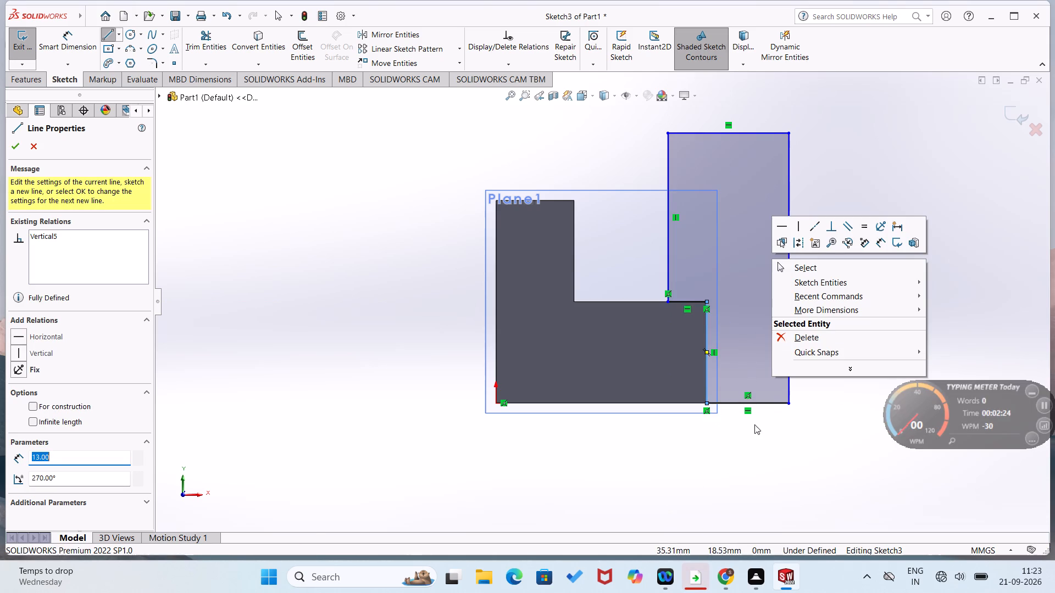
{"action": "right_click_drag", "start_coordinate": [749, 434], "coordinate": [825, 271]}
{"action": "left_click", "coordinate": [767, 401]}
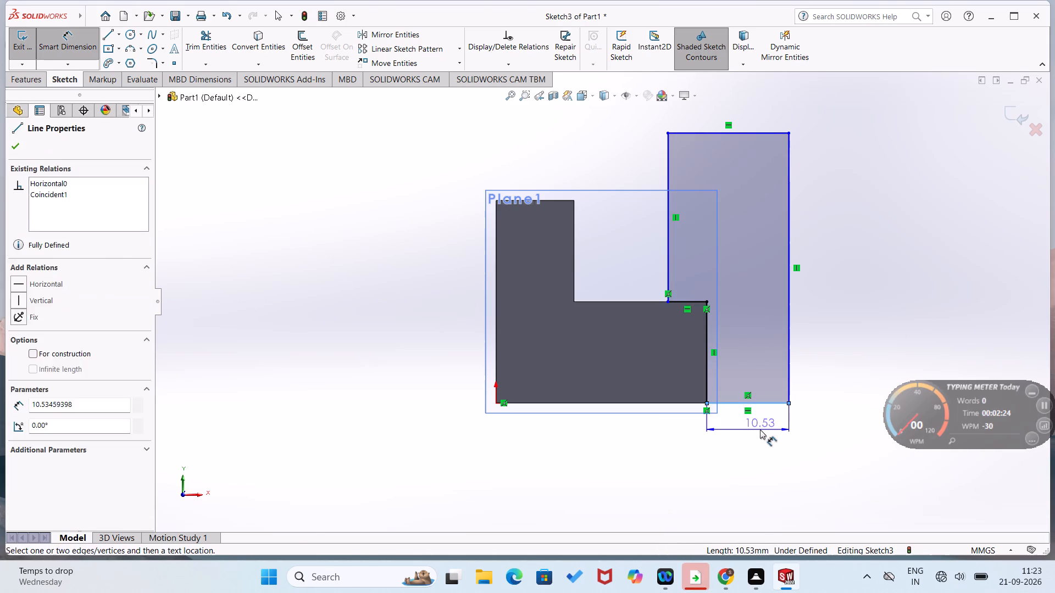
{"action": "left_click", "coordinate": [760, 429]}
{"action": "key", "text": "8"}
{"action": "key", "text": "Return"}
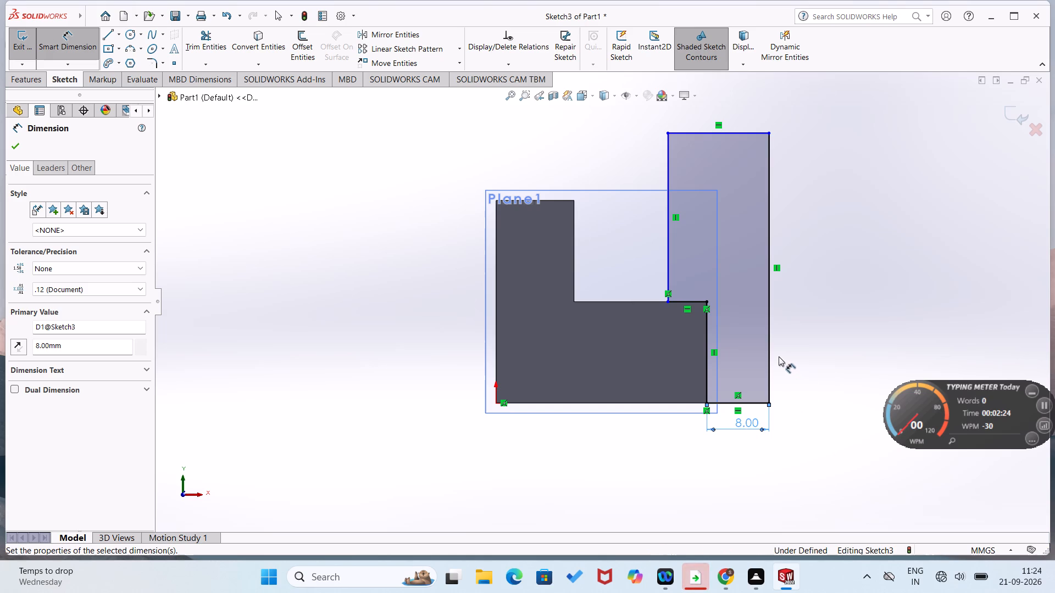
{"action": "left_click_drag", "start_coordinate": [769, 355], "coordinate": [781, 355]}
{"action": "left_click", "coordinate": [798, 356]}
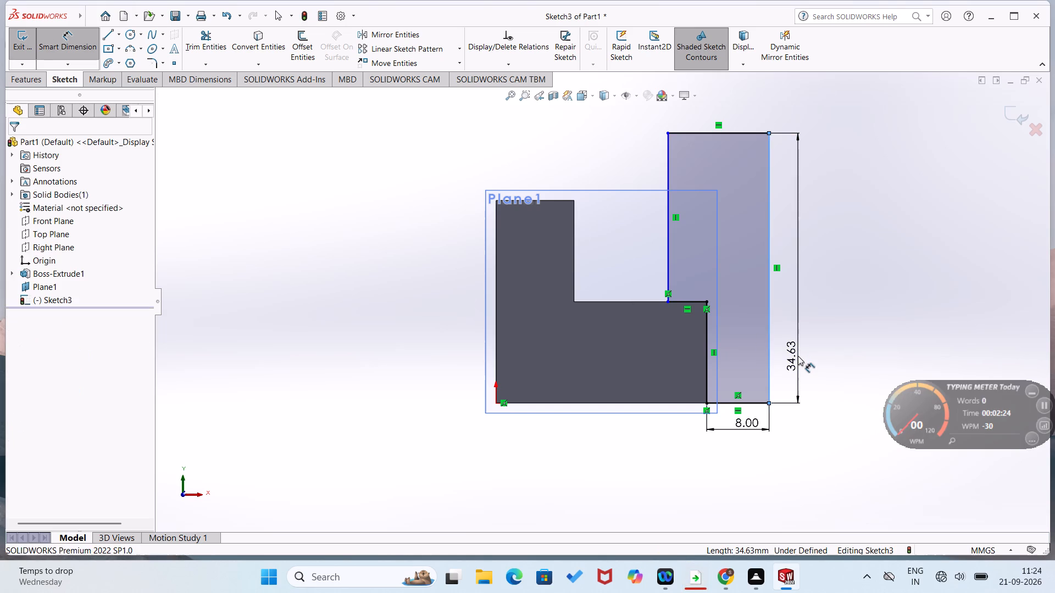
{"action": "type", "text": "46"}
{"action": "key", "text": "Return"}
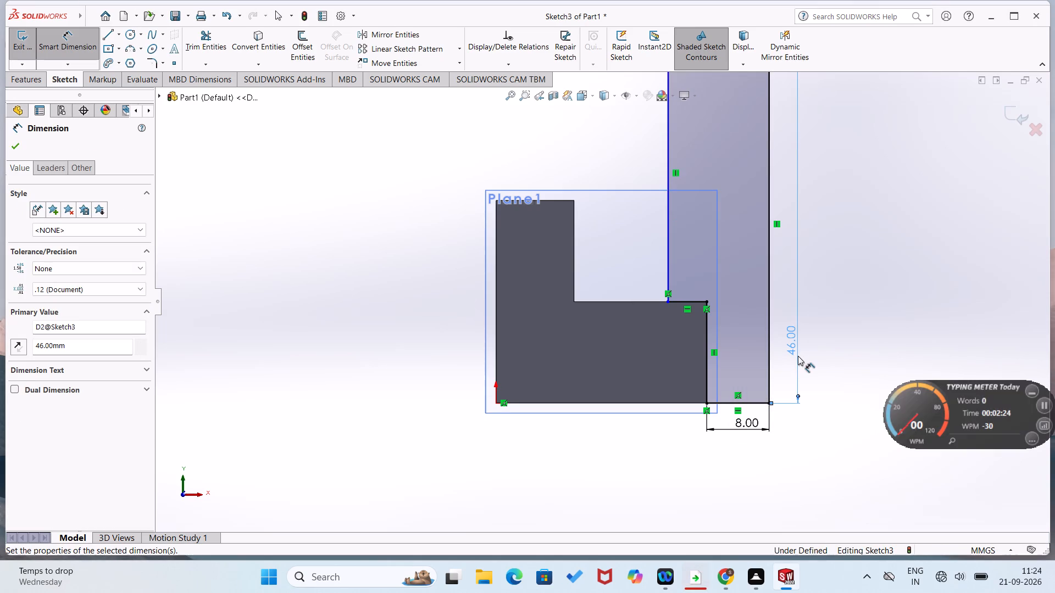
Dimension the stepped profile's top edge to 16 mm and close the sketch.
{"action": "scroll", "coordinate": [798, 356], "scroll_direction": "up", "scroll_amount": 2}
{"action": "left_click", "coordinate": [710, 121]}
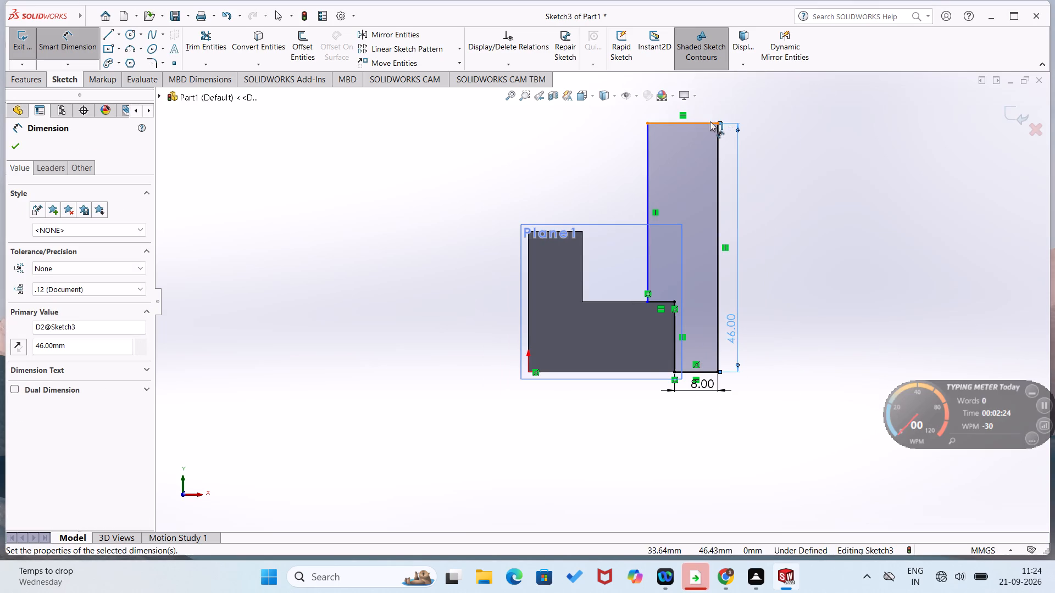
{"action": "left_click", "coordinate": [708, 111]}
{"action": "type", "text": "16"}
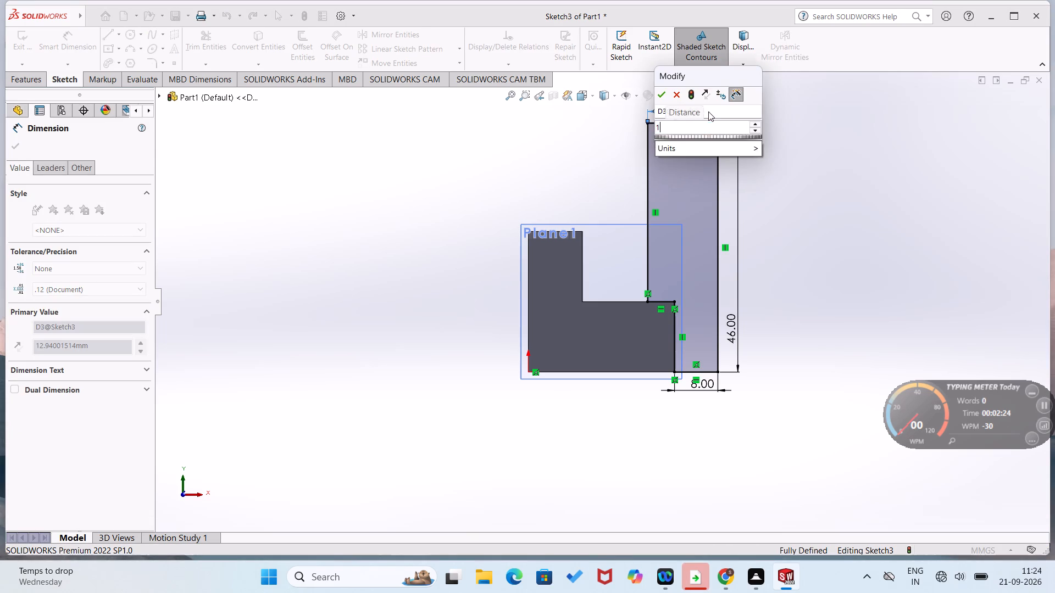
{"action": "key", "text": "Return"}
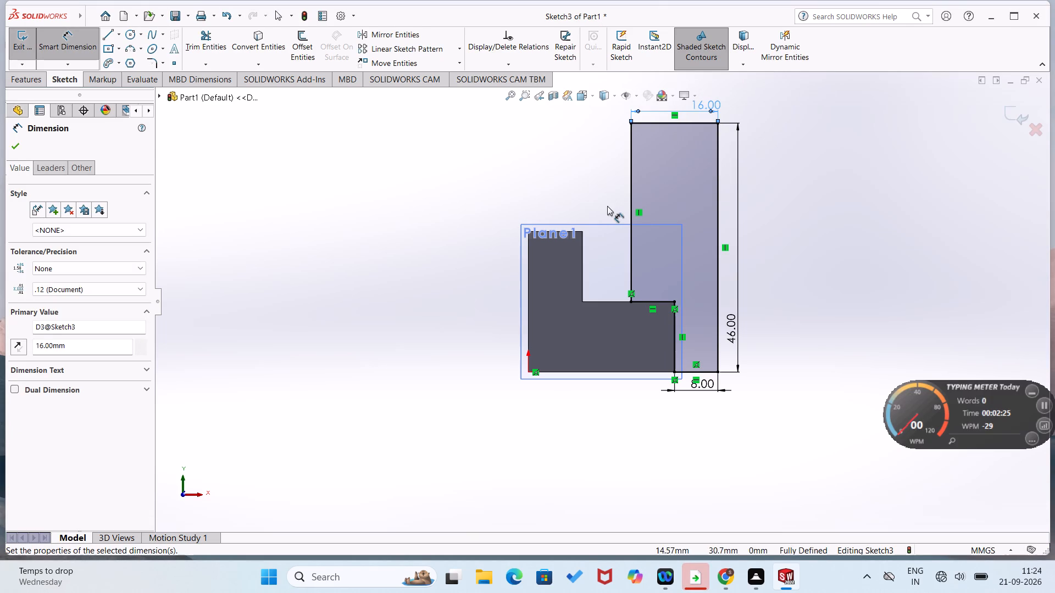
{"action": "middle_click_drag", "start_coordinate": [603, 206], "coordinate": [509, 259]}
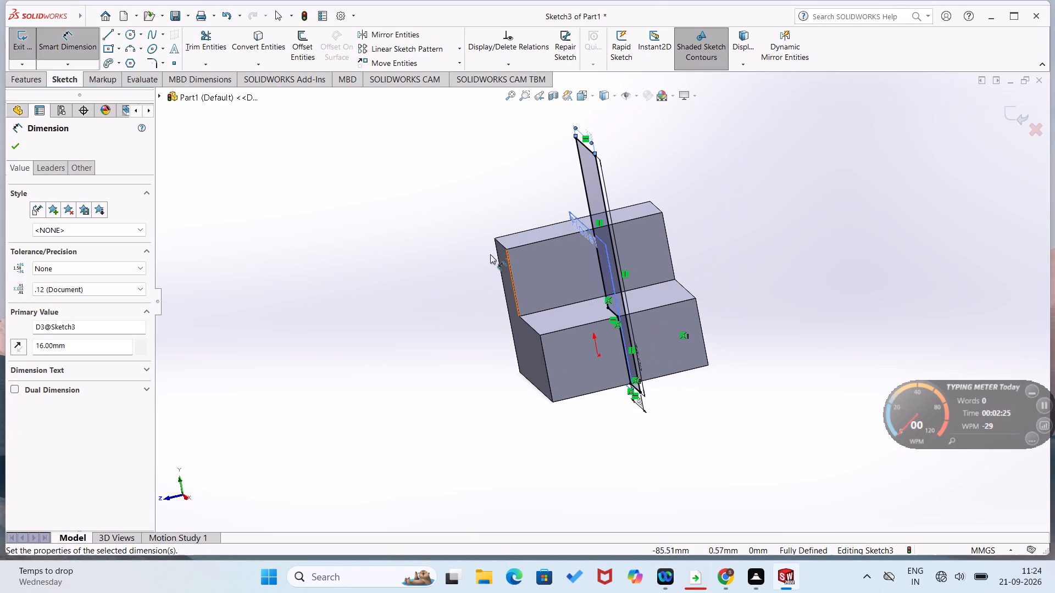
{"action": "left_click", "coordinate": [22, 51]}
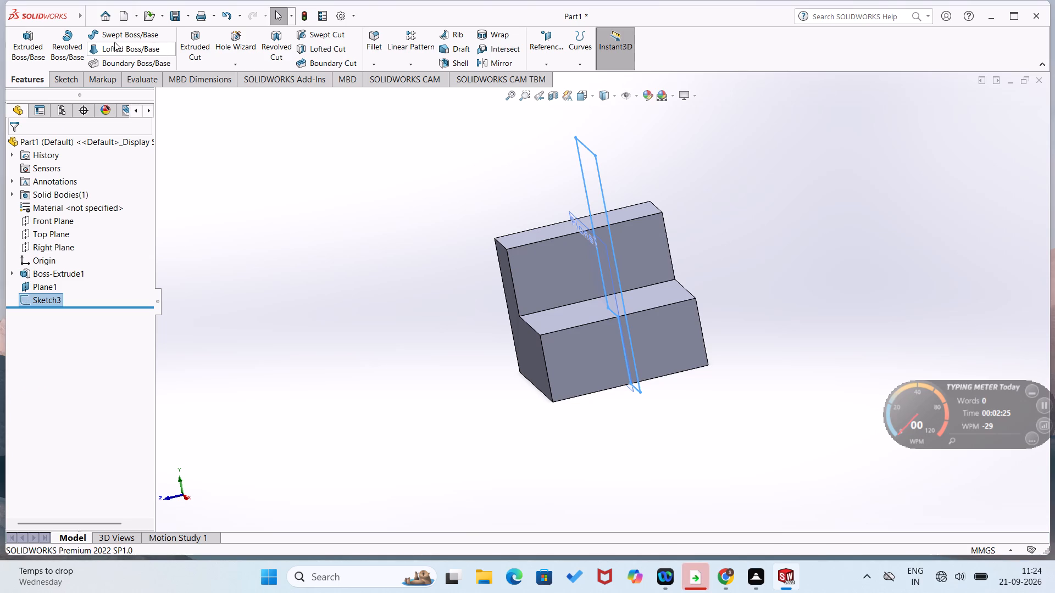
Extrude the stepped profile as a merged boss 10 mm deep with the Mid Plane end condition.
{"action": "left_click", "coordinate": [29, 58]}
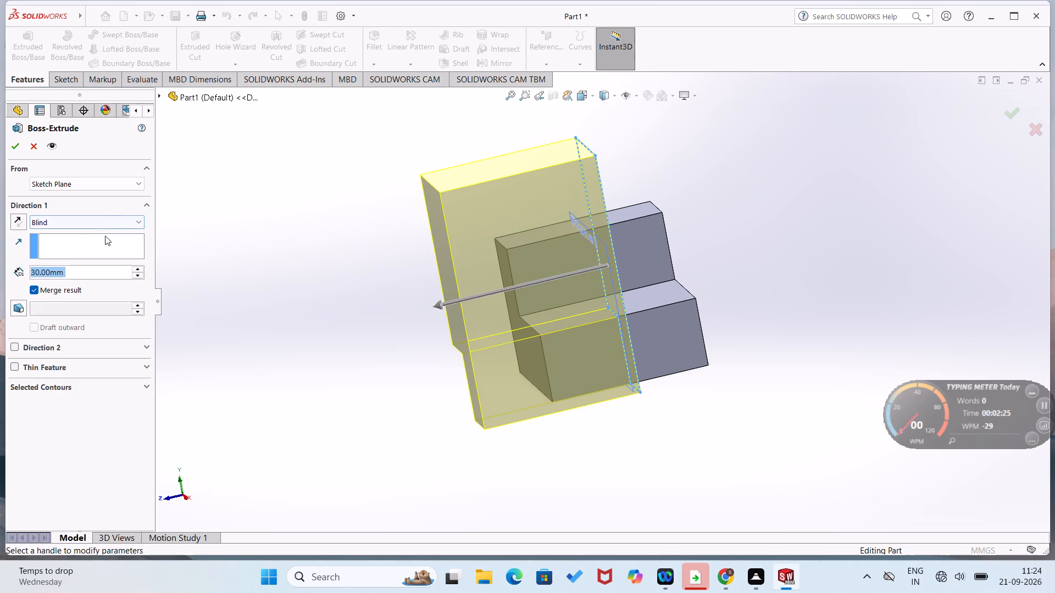
{"action": "left_click", "coordinate": [135, 218]}
{"action": "left_click", "coordinate": [124, 292]}
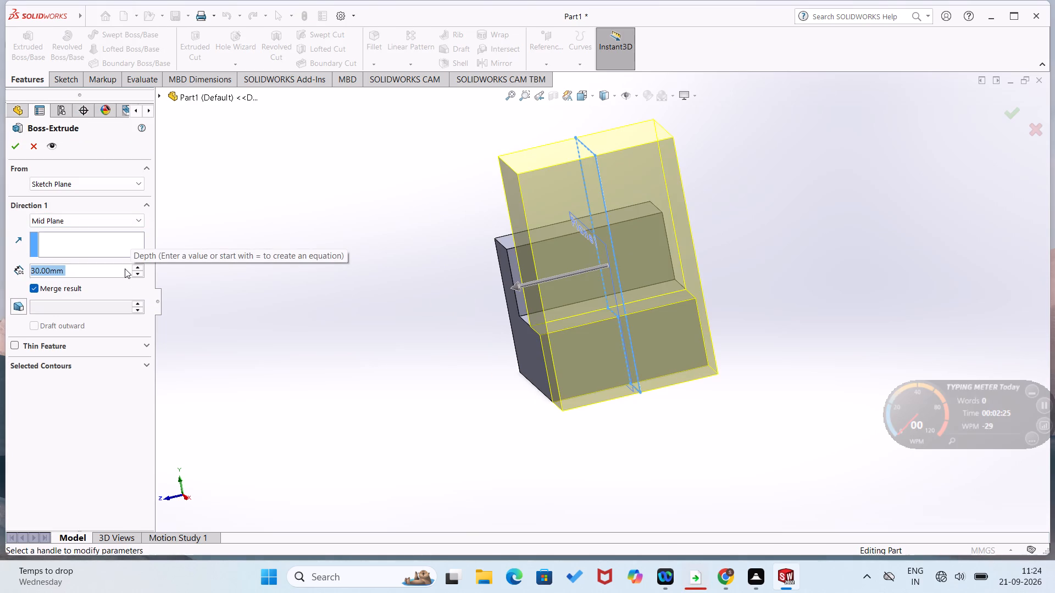
{"action": "type", "text": "10"}
{"action": "key", "text": "Return"}
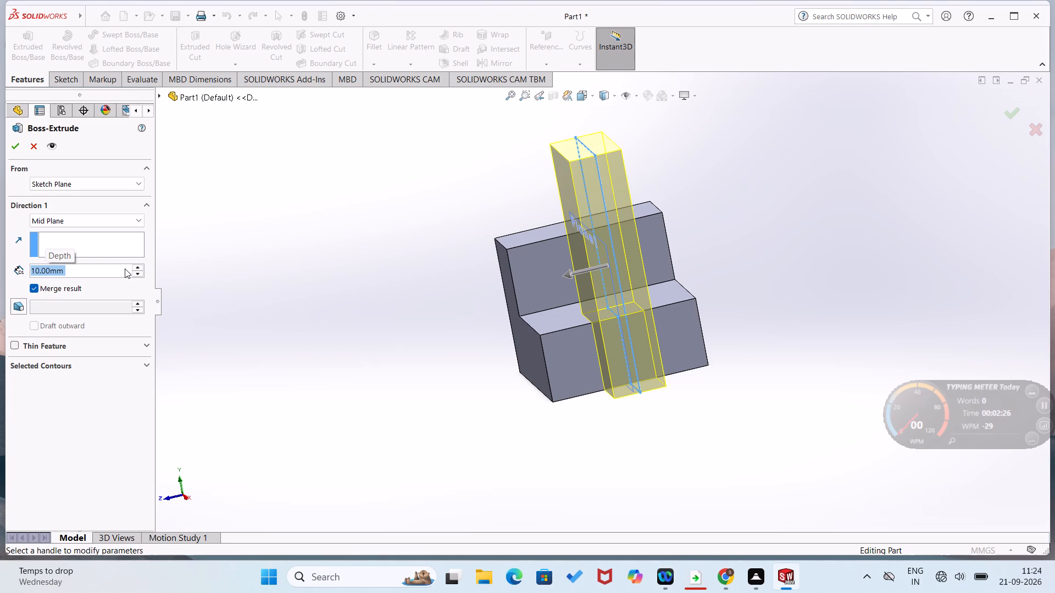
{"action": "left_click", "coordinate": [13, 144]}
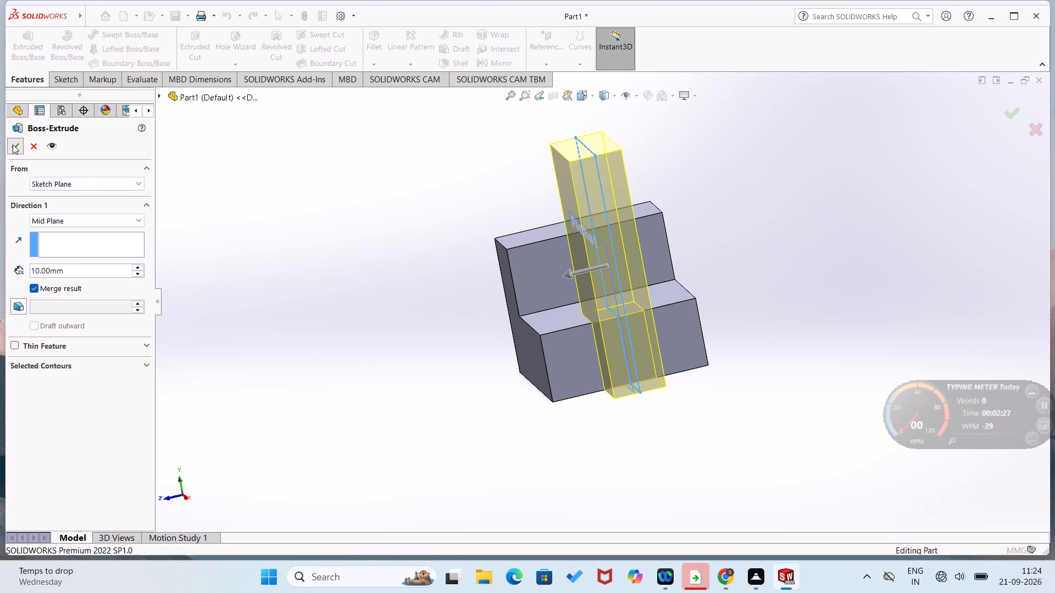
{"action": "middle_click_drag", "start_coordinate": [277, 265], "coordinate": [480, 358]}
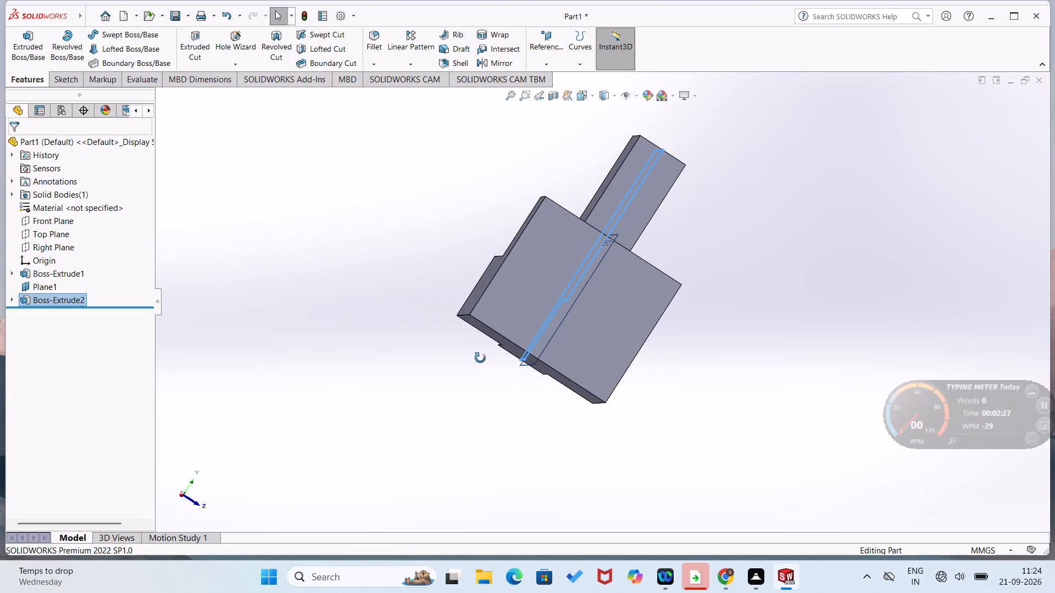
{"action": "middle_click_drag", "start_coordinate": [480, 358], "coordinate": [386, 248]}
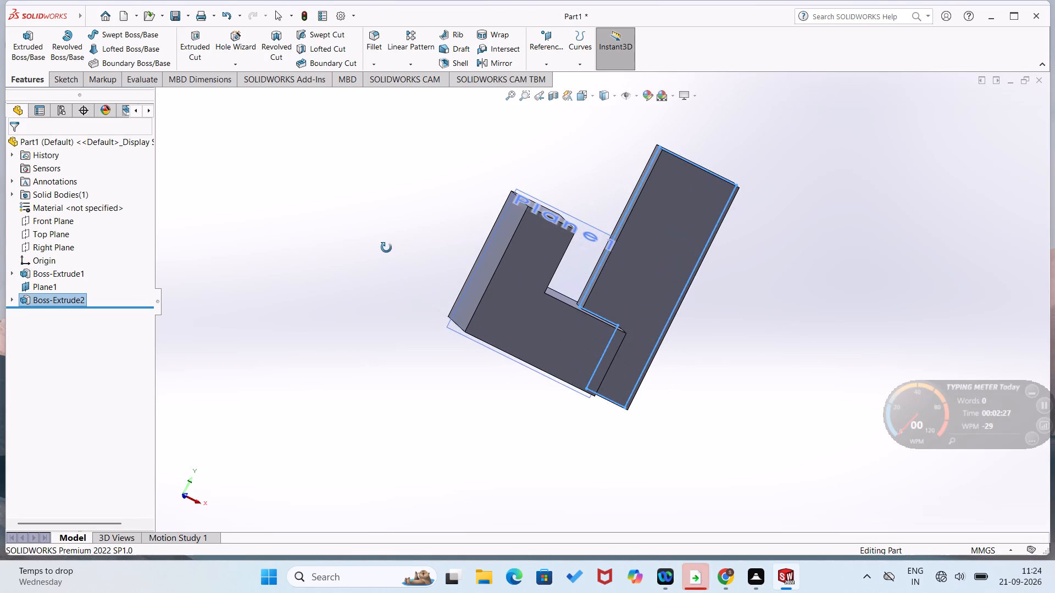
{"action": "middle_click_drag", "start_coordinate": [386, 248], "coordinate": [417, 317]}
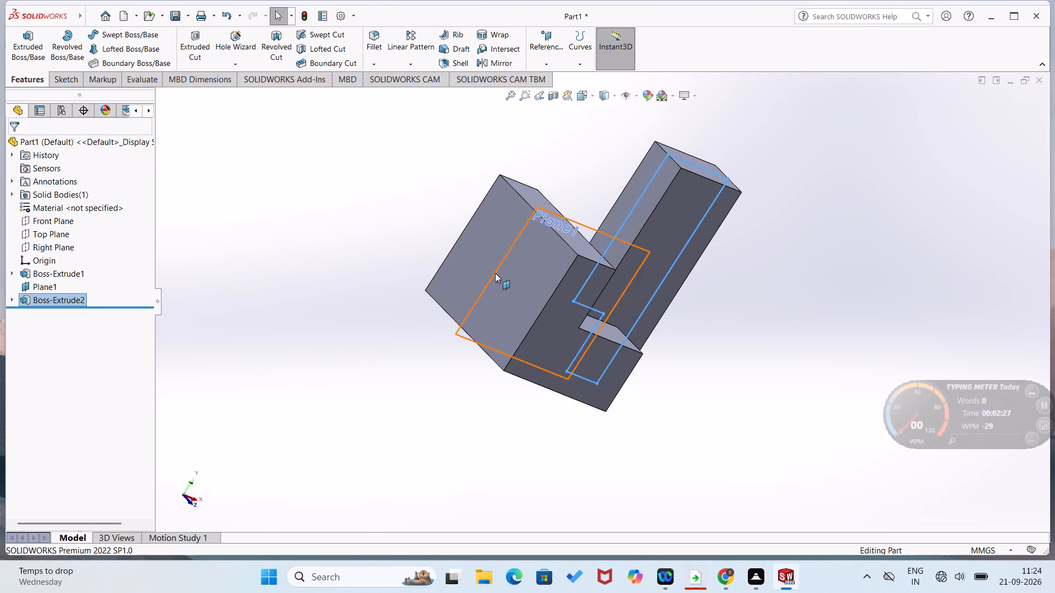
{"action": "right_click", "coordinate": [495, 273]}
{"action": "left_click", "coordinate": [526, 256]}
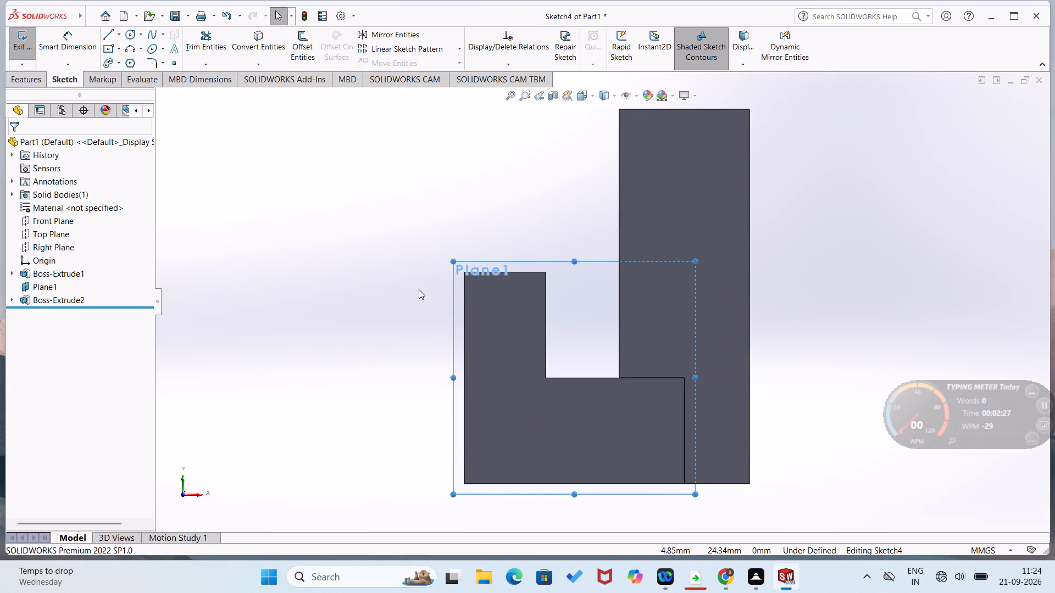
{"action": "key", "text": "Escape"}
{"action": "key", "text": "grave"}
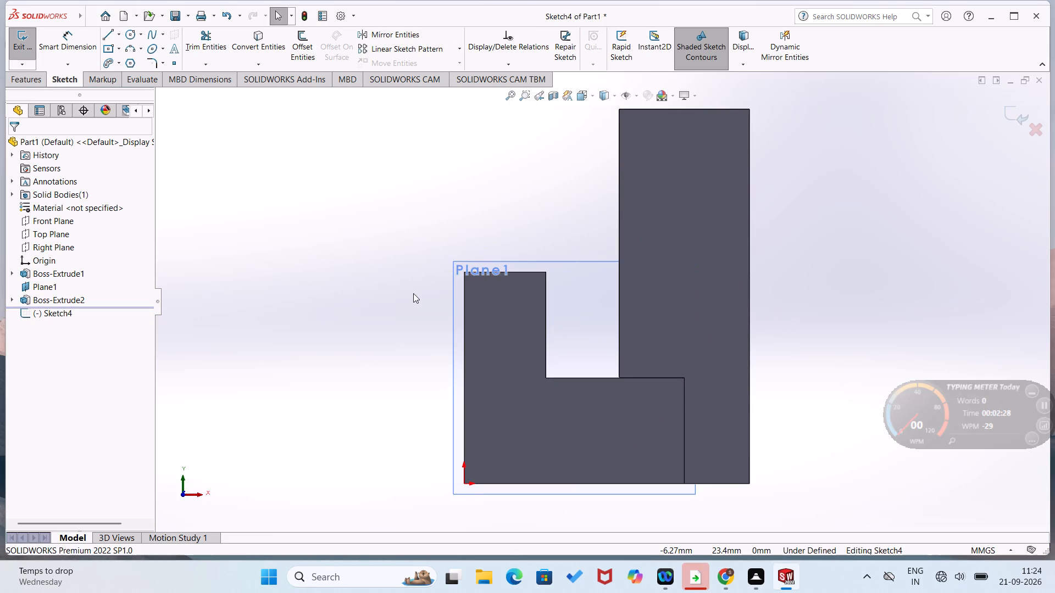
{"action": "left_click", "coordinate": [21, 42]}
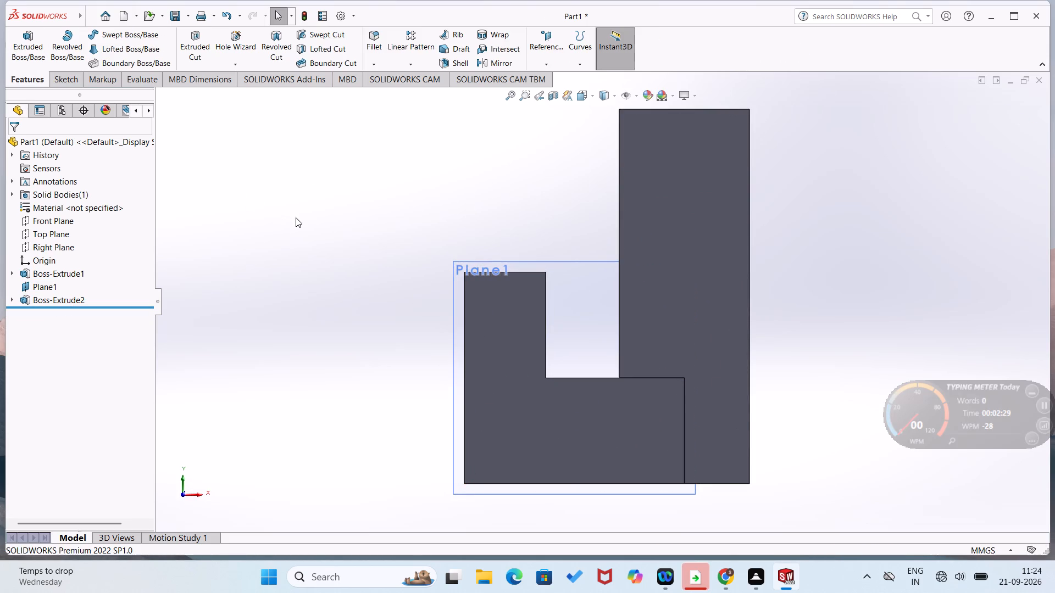
On the tall leg's 30 mm wide outer face, sketch two mirrored right triangles along the side edges, 26 mm tall and about 7 mm wide on top.
{"action": "middle_click_drag", "start_coordinate": [296, 218], "coordinate": [363, 275]}
{"action": "right_click", "coordinate": [454, 322]}
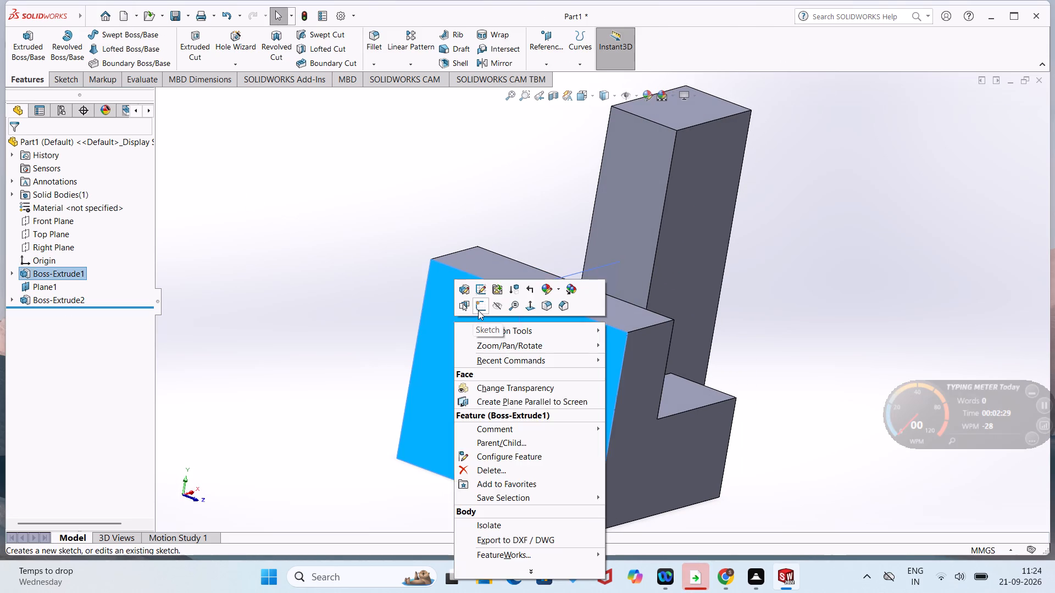
{"action": "left_click", "coordinate": [478, 310]}
{"action": "left_click", "coordinate": [345, 335]}
{"action": "right_click_drag", "start_coordinate": [412, 310], "coordinate": [327, 351]}
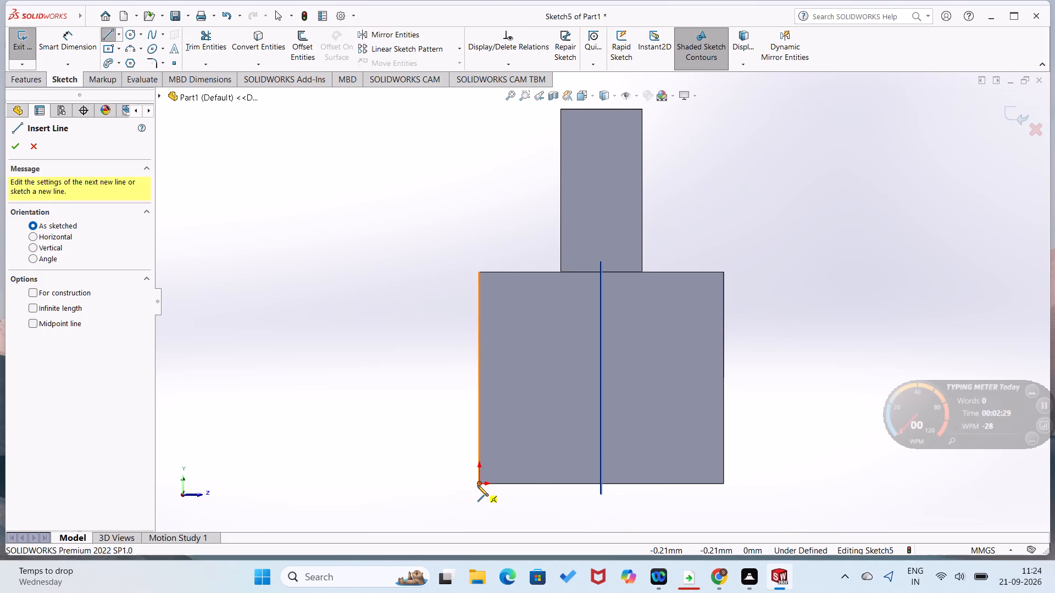
{"action": "left_click_drag", "start_coordinate": [479, 484], "coordinate": [479, 477]}
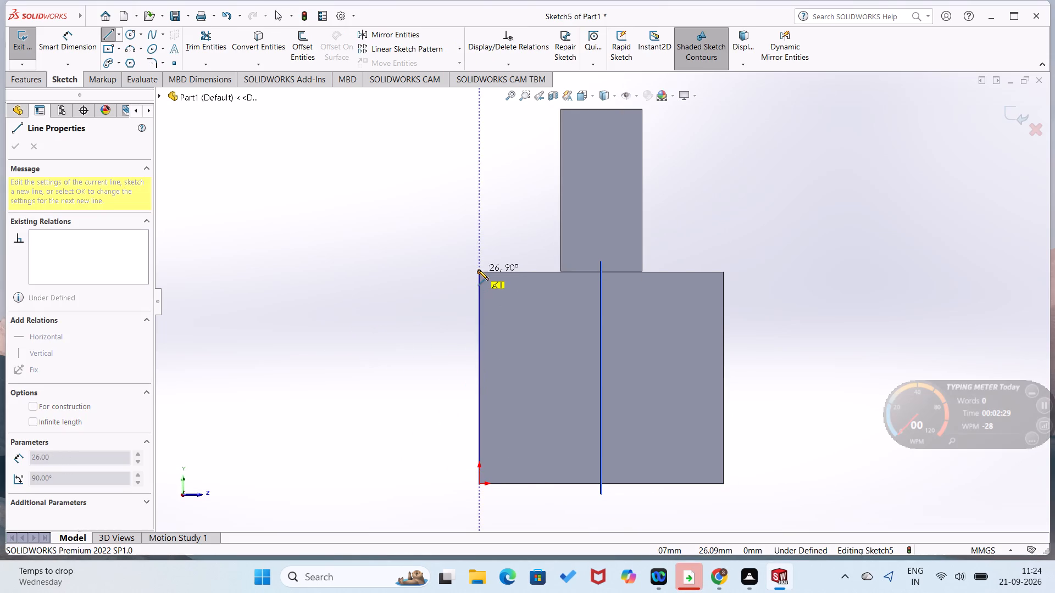
{"action": "left_click", "coordinate": [478, 270]}
{"action": "left_click", "coordinate": [536, 272]}
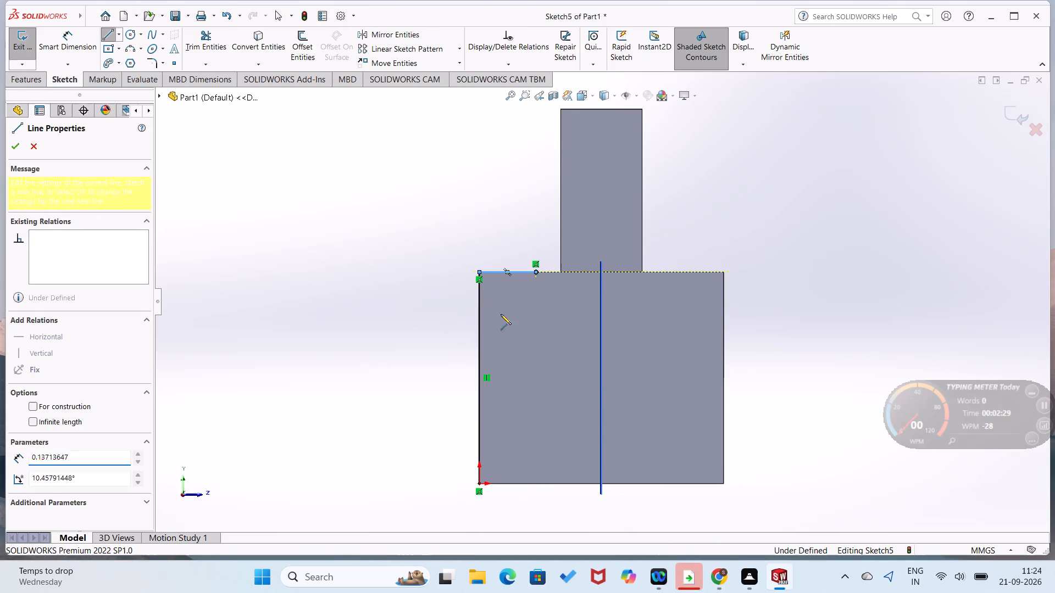
{"action": "left_click", "coordinate": [479, 484]}
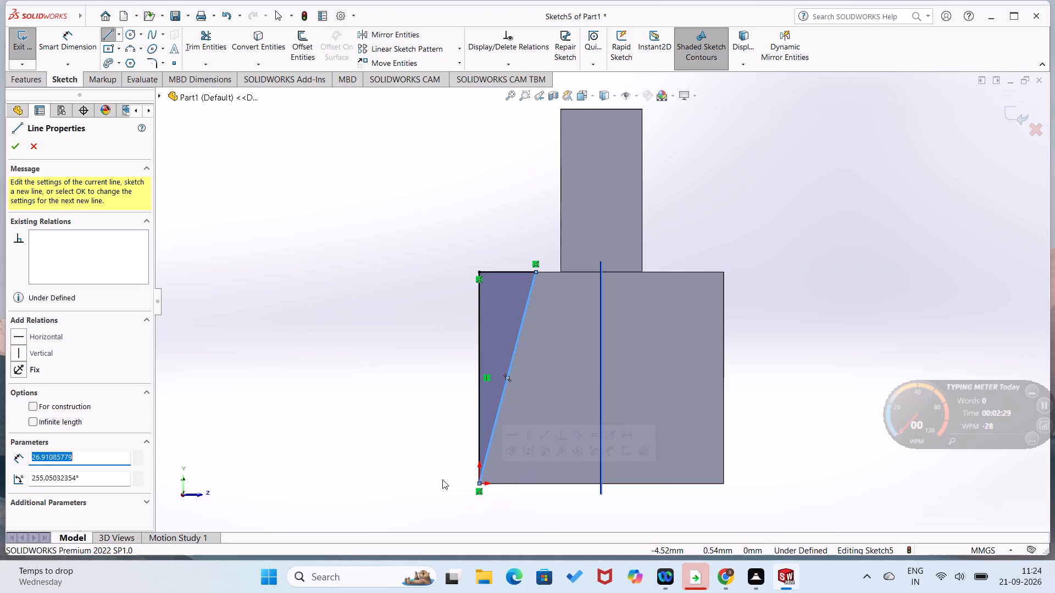
{"action": "left_click", "coordinate": [725, 482]}
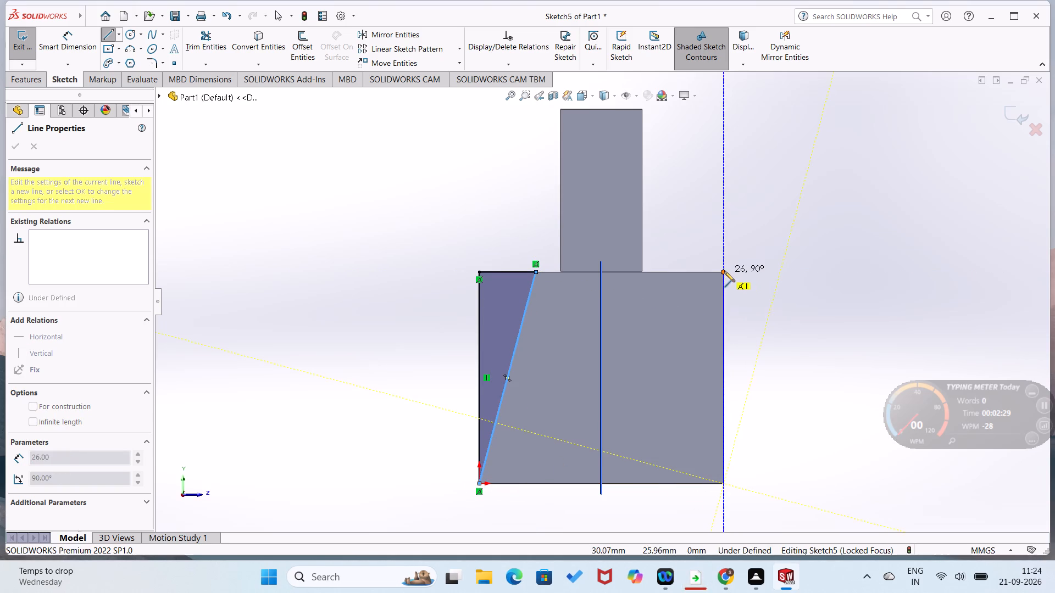
{"action": "left_click_drag", "start_coordinate": [724, 271], "coordinate": [719, 267]}
{"action": "left_click", "coordinate": [667, 270]}
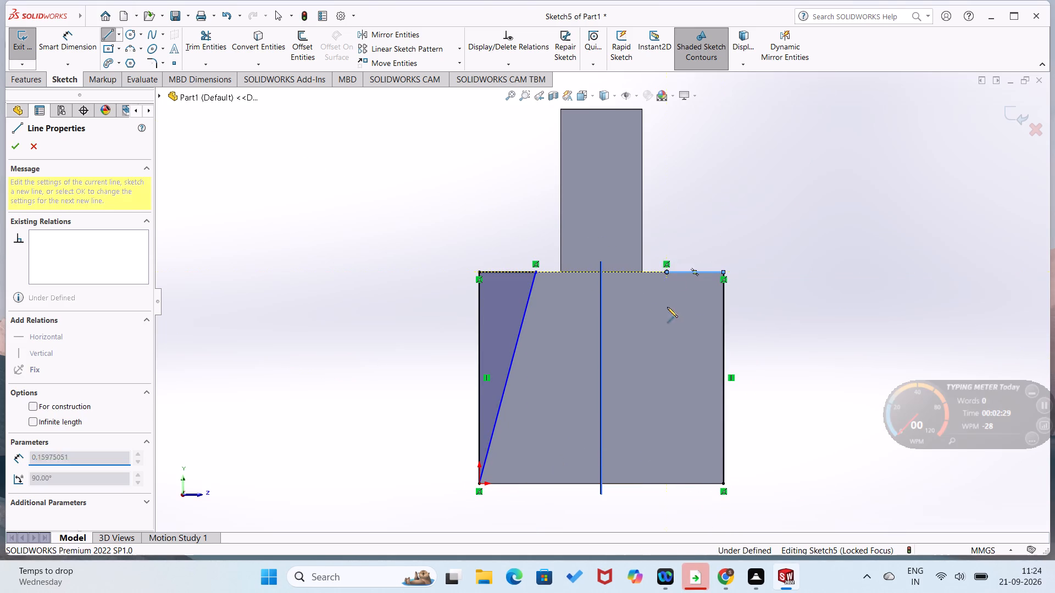
{"action": "left_click", "coordinate": [724, 484]}
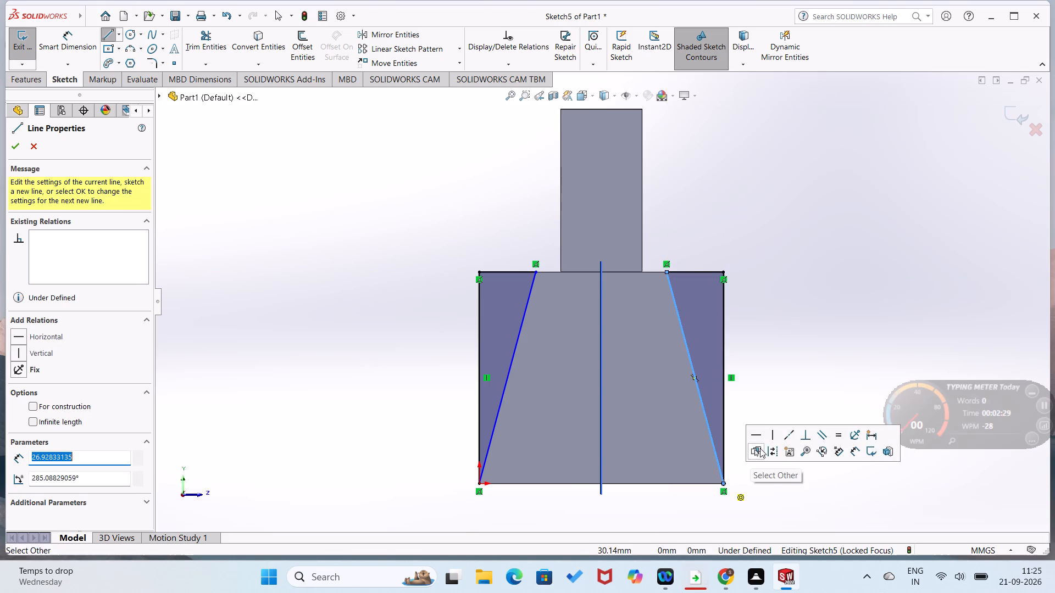
Dimension the gap between the two triangles' inner top corners to 16 mm and the first triangle's top edge to 7 mm.
{"action": "right_click_drag", "start_coordinate": [780, 394], "coordinate": [798, 320]}
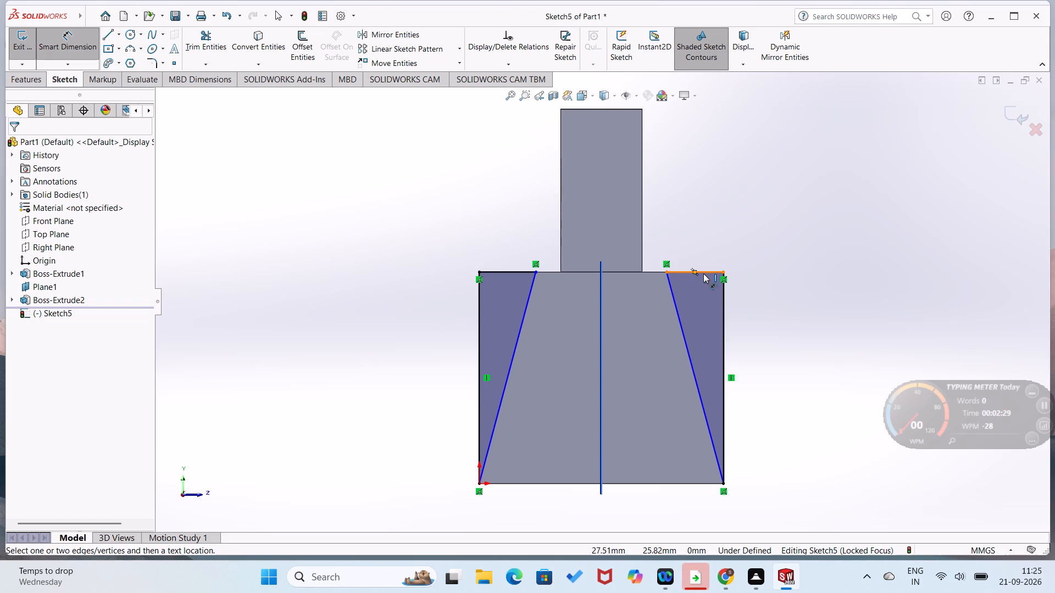
{"action": "left_click", "coordinate": [537, 273]}
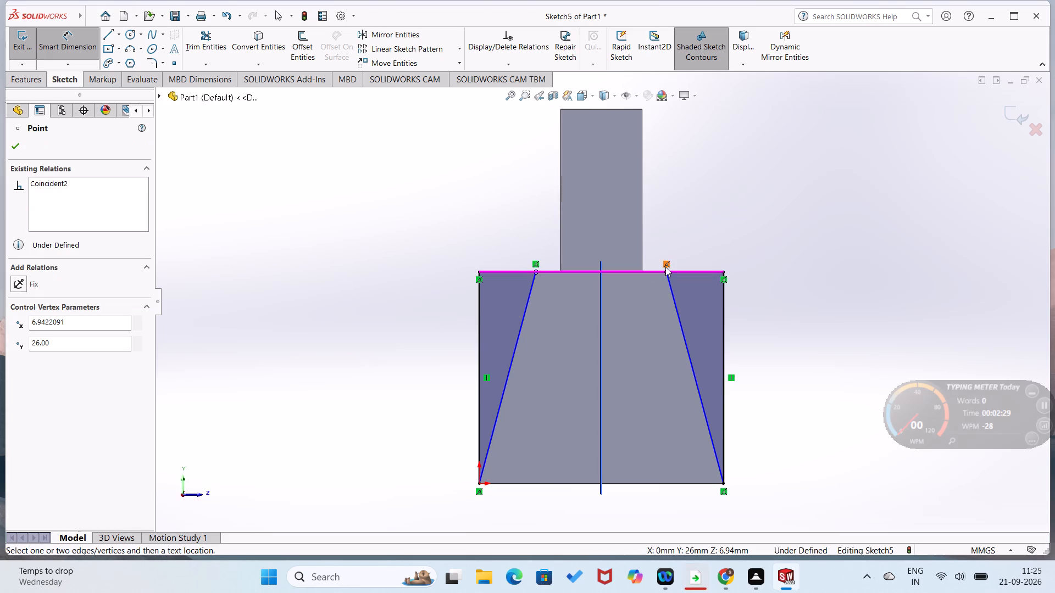
{"action": "left_click", "coordinate": [667, 271]}
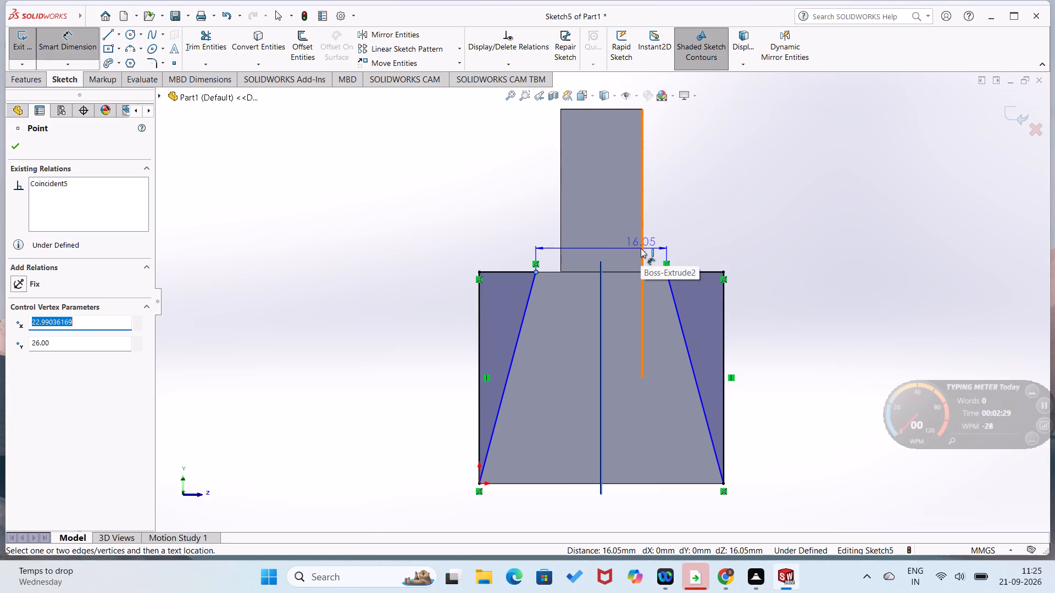
{"action": "left_click", "coordinate": [641, 248]}
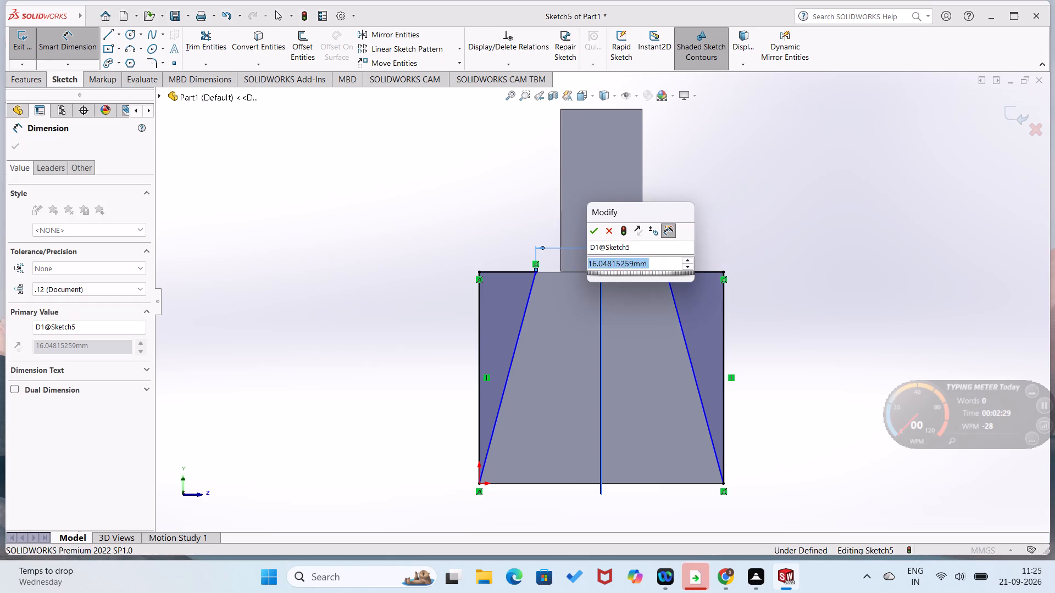
{"action": "type", "text": "16"}
{"action": "key", "text": "Return"}
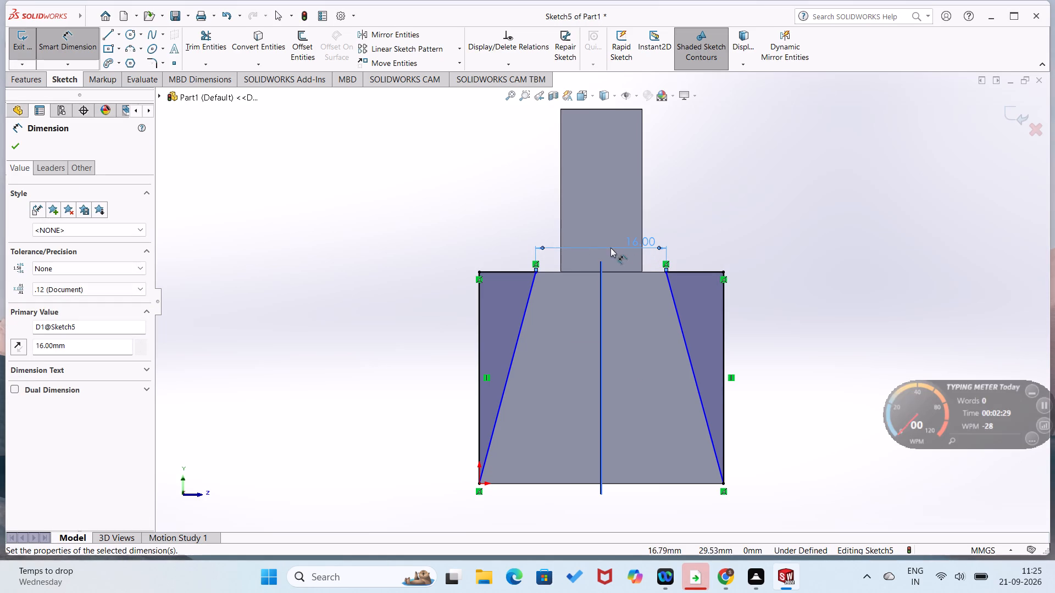
{"action": "left_click", "coordinate": [507, 268]}
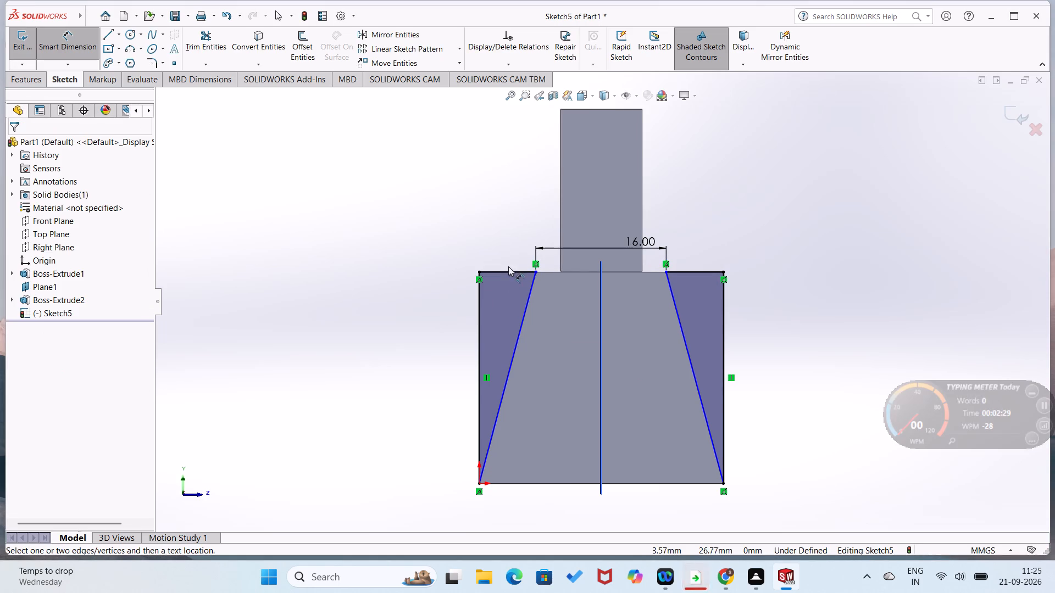
{"action": "left_click", "coordinate": [512, 273]}
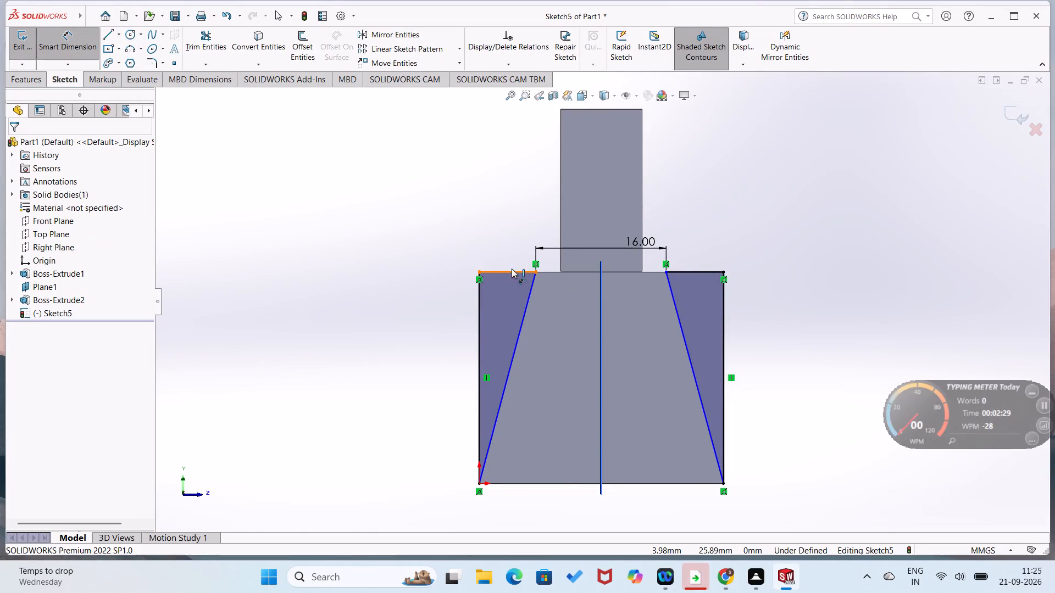
{"action": "left_click", "coordinate": [512, 255]}
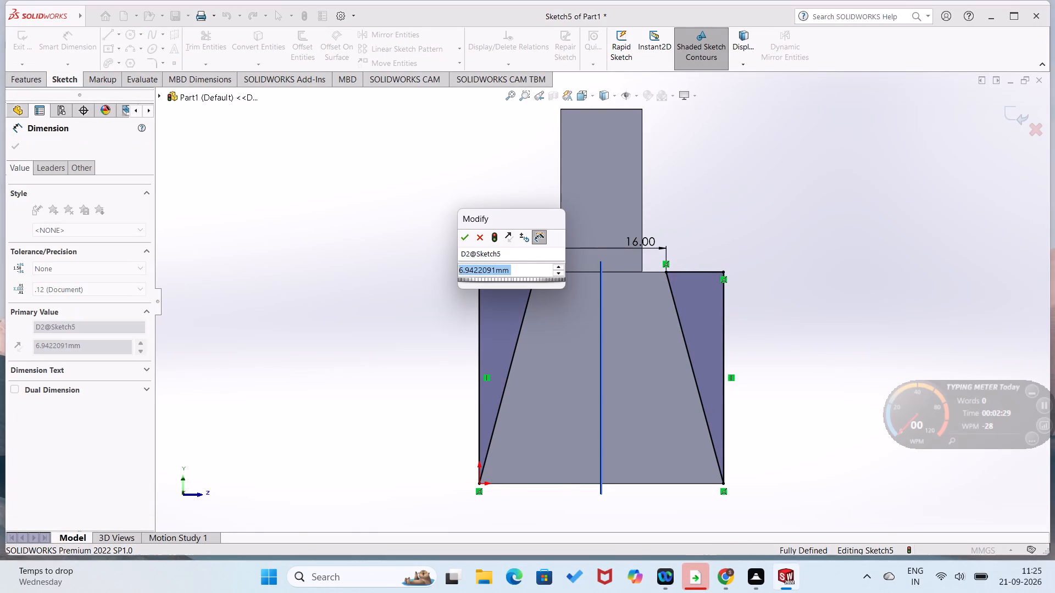
{"action": "key", "text": "7"}
{"action": "key", "text": "Return"}
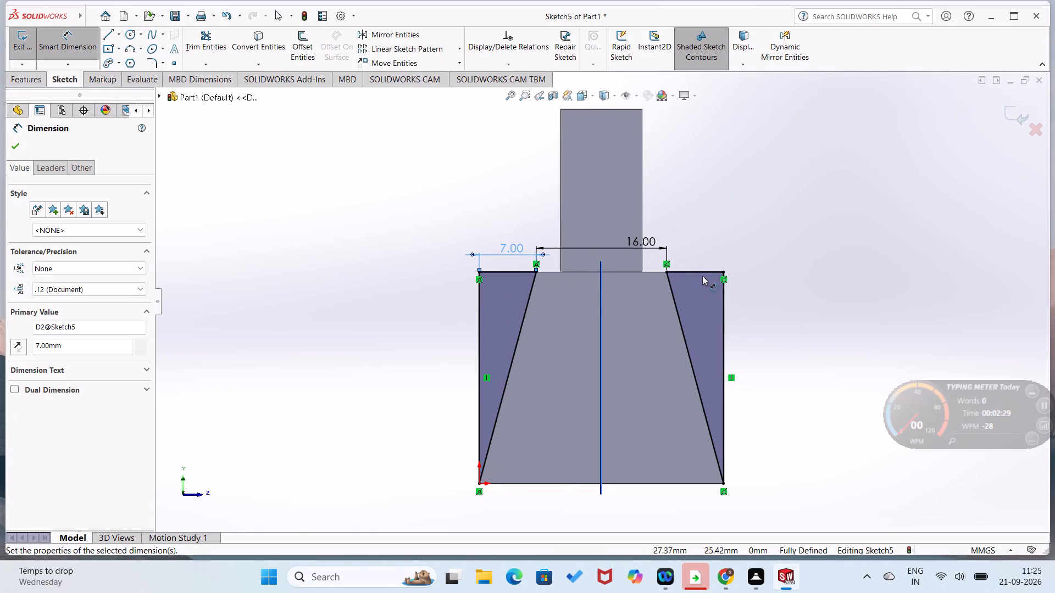
{"action": "left_click", "coordinate": [704, 273]}
{"action": "key", "text": "Escape"}
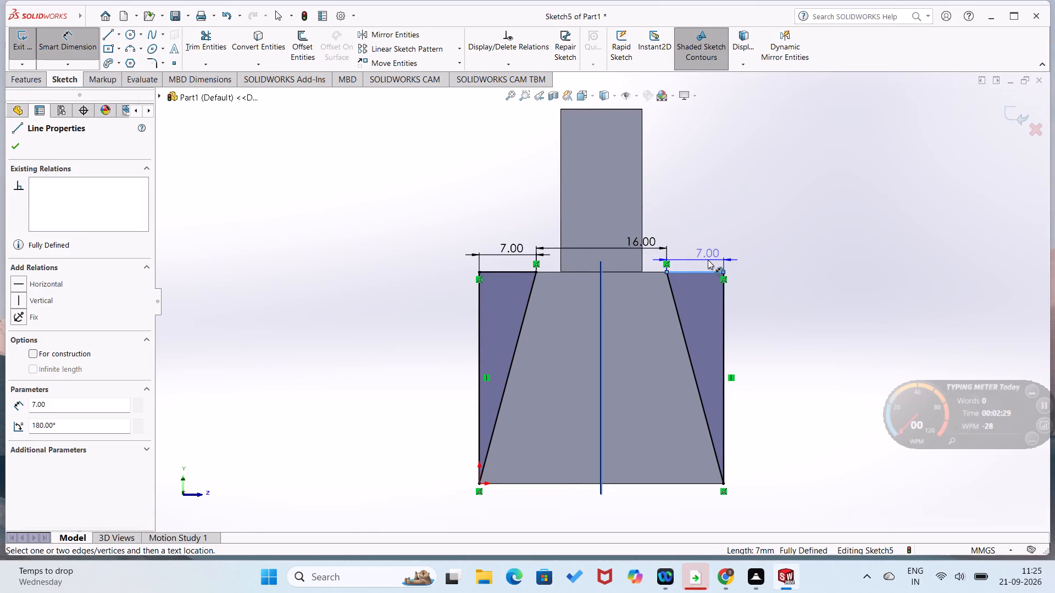
Cut-extrude both triangles through the bracket with the Through All end condition to taper its sides.
{"action": "middle_click_drag", "start_coordinate": [741, 256], "coordinate": [638, 318]}
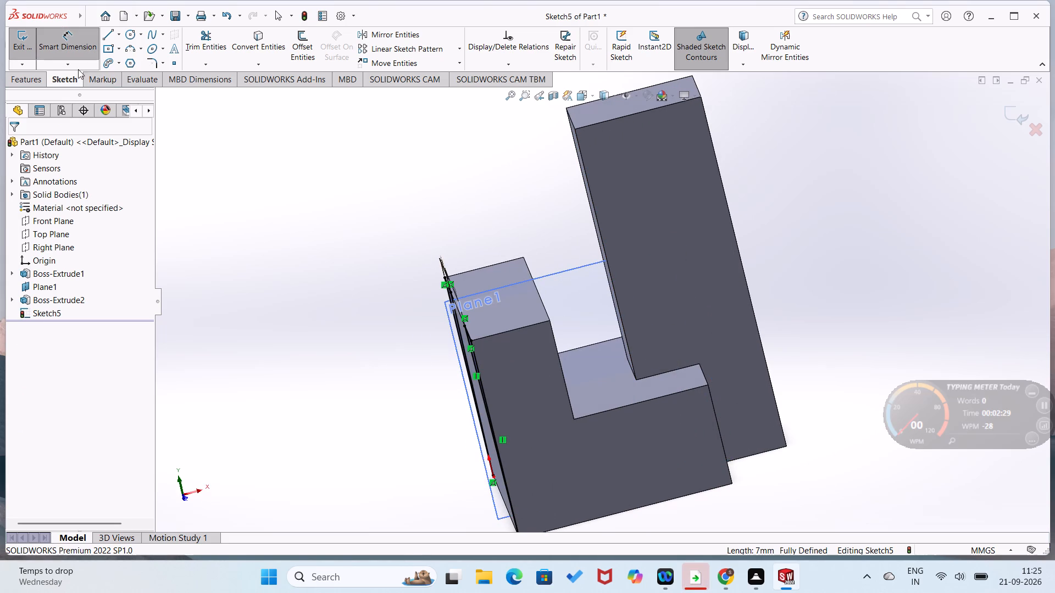
{"action": "left_click", "coordinate": [15, 46]}
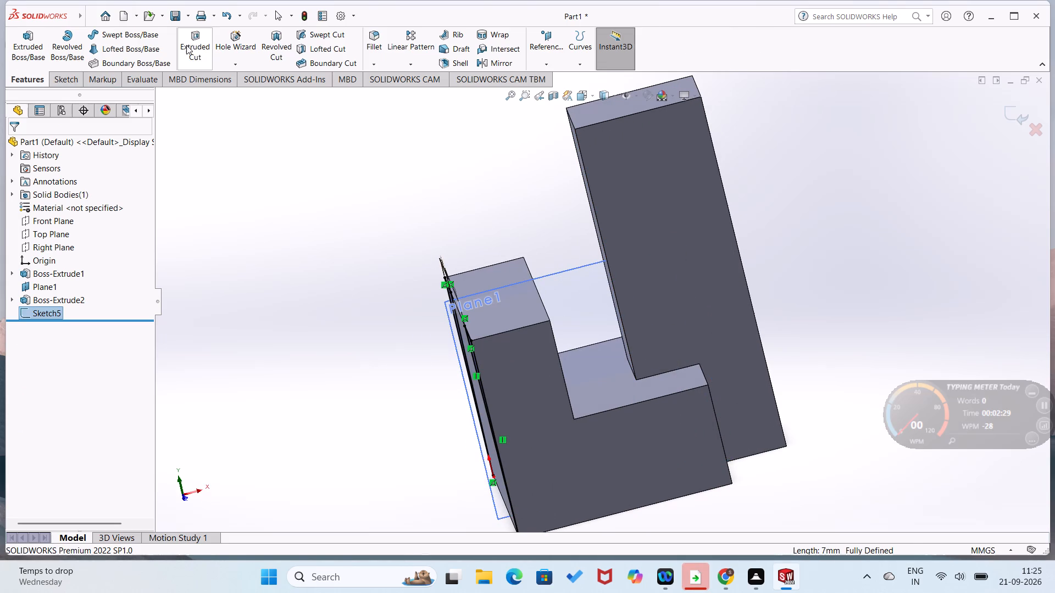
{"action": "left_click", "coordinate": [199, 45]}
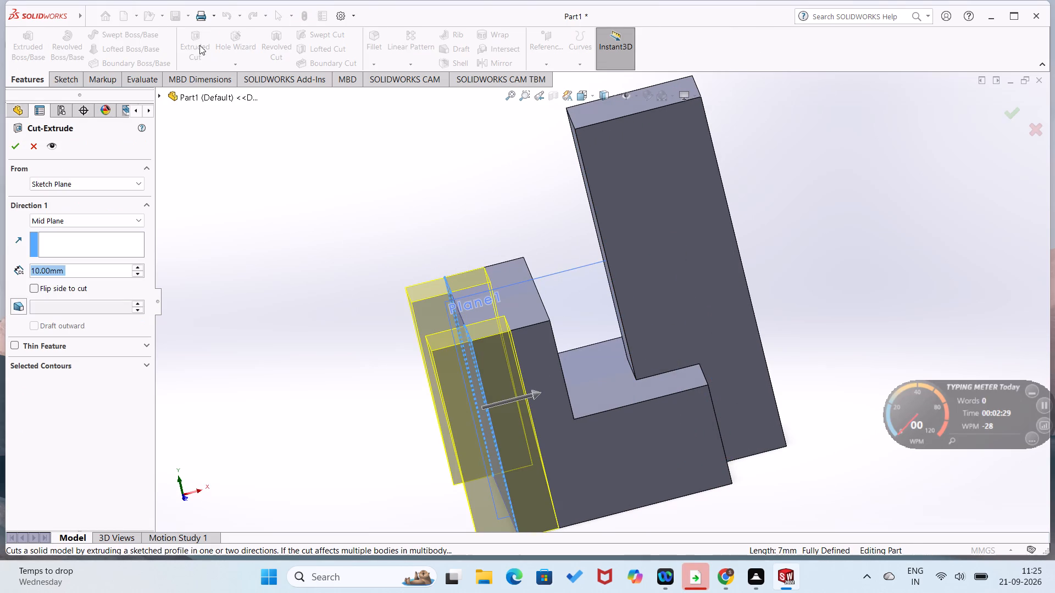
{"action": "left_click", "coordinate": [136, 216]}
{"action": "left_click", "coordinate": [135, 231]}
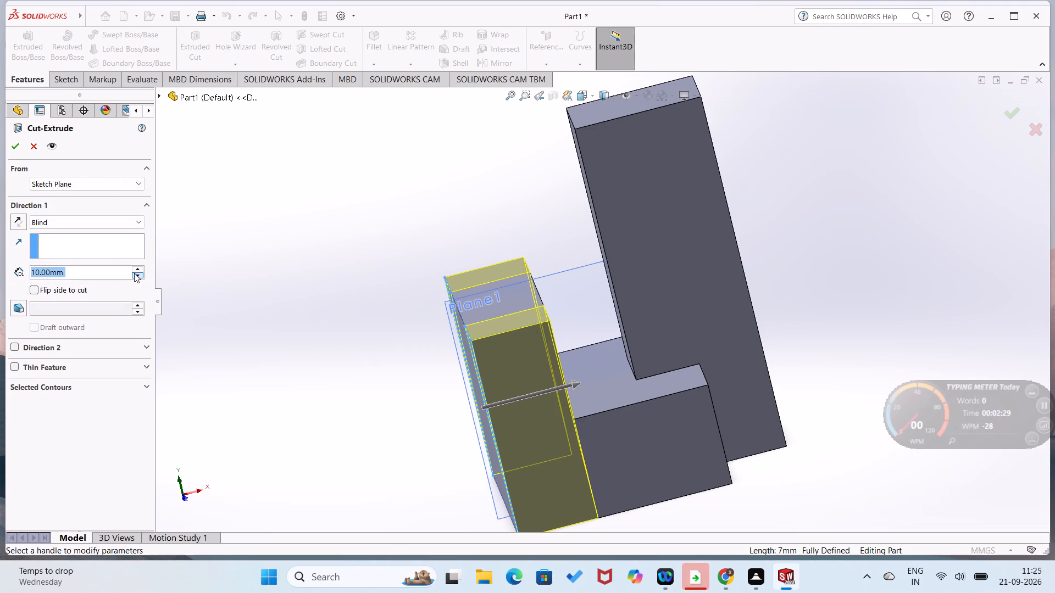
{"action": "left_click", "coordinate": [140, 223]}
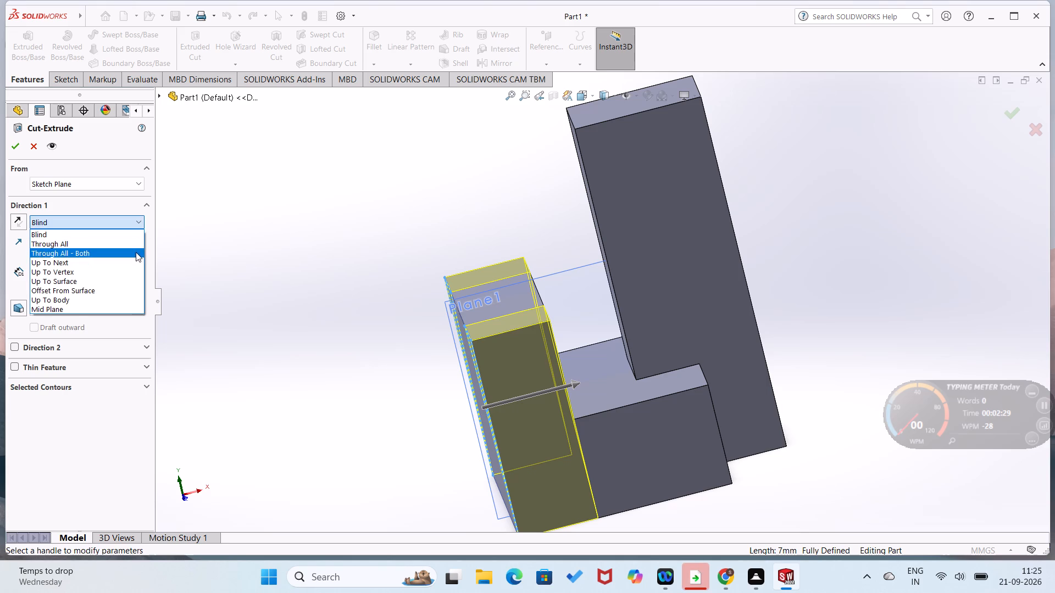
{"action": "left_click", "coordinate": [137, 244]}
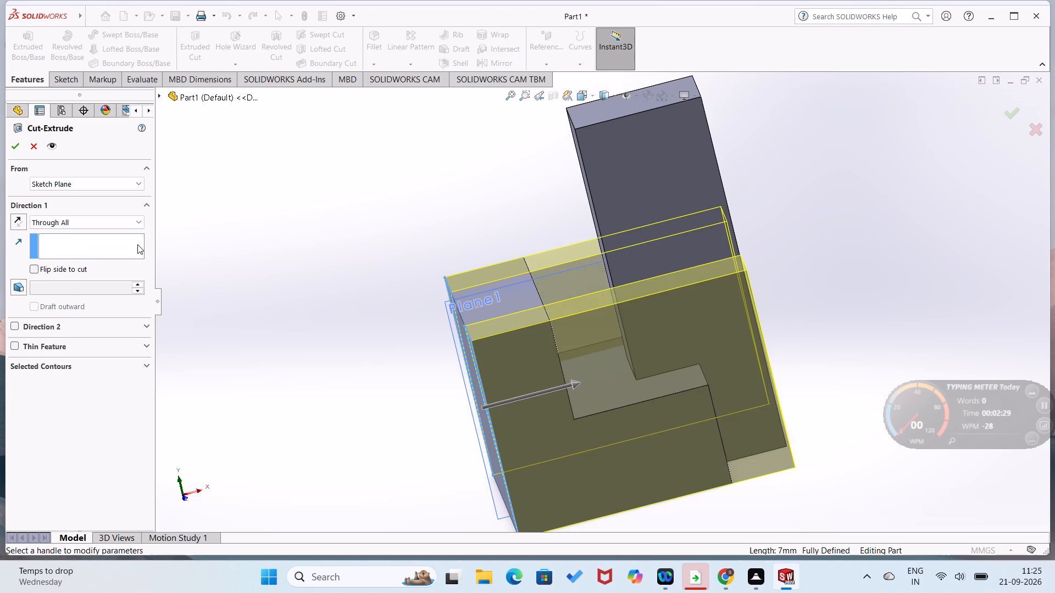
{"action": "left_click", "coordinate": [18, 146]}
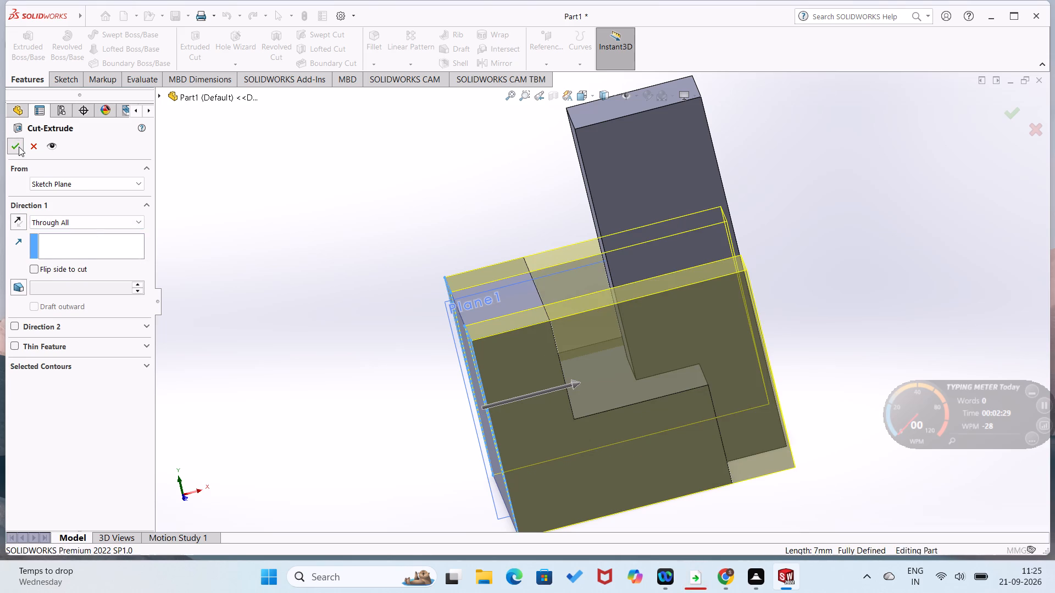
Inspect the tapered bracket and its upright boss from the front, from the left and at several angles.
{"action": "middle_click_drag", "start_coordinate": [275, 232], "coordinate": [350, 240]}
{"action": "left_click", "coordinate": [337, 237]}
{"action": "middle_click_drag", "start_coordinate": [371, 244], "coordinate": [280, 205]}
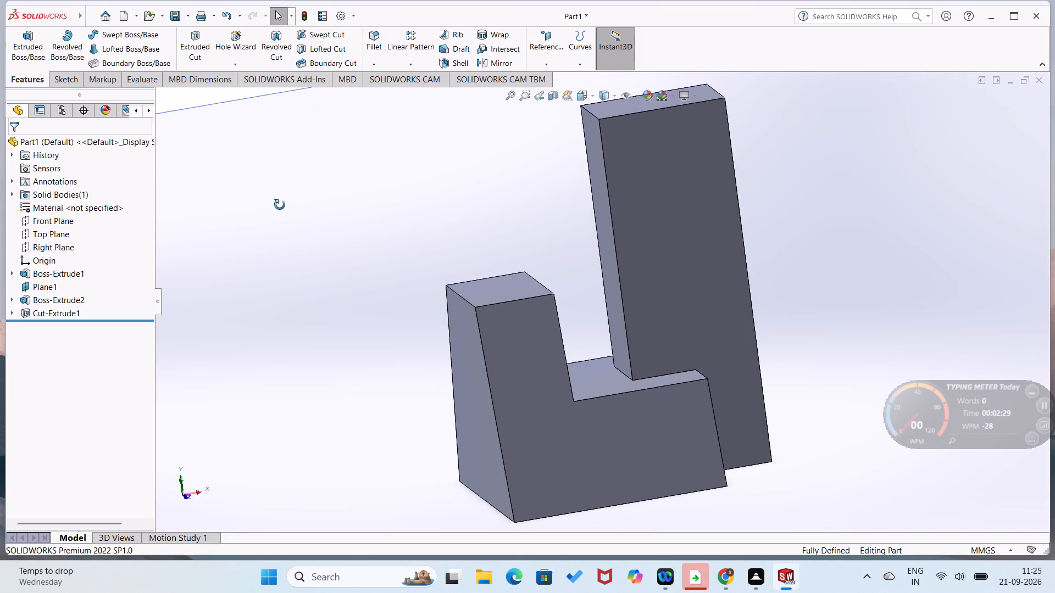
{"action": "middle_click_drag", "start_coordinate": [280, 205], "coordinate": [262, 208]}
{"action": "key", "text": "ctrl+1"}
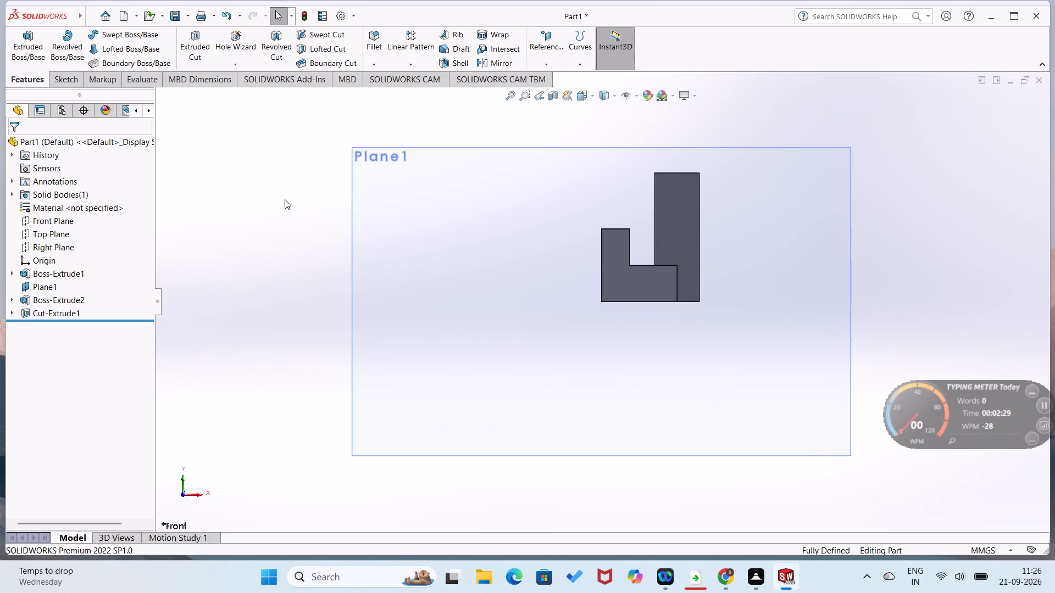
{"action": "key", "text": "ctrl+3"}
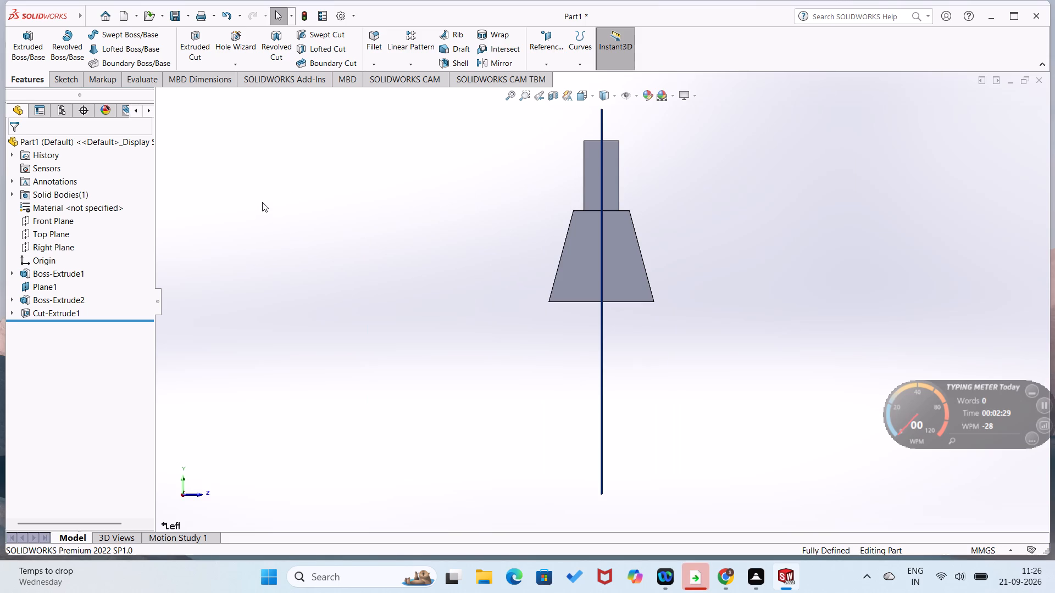
{"action": "middle_click_drag", "start_coordinate": [385, 222], "coordinate": [282, 253]}
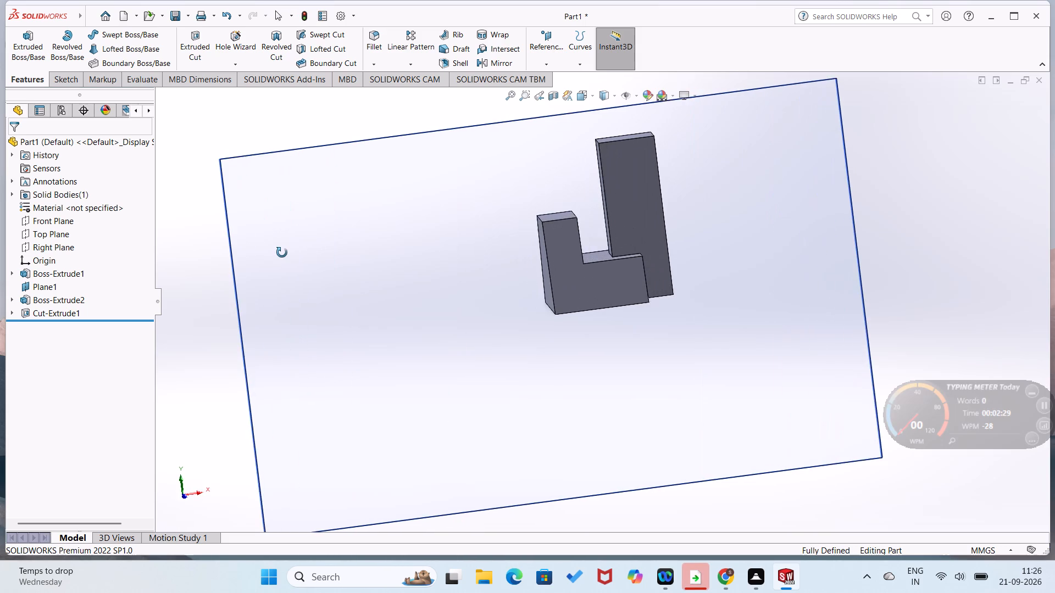
{"action": "middle_click_drag", "start_coordinate": [282, 253], "coordinate": [356, 276]}
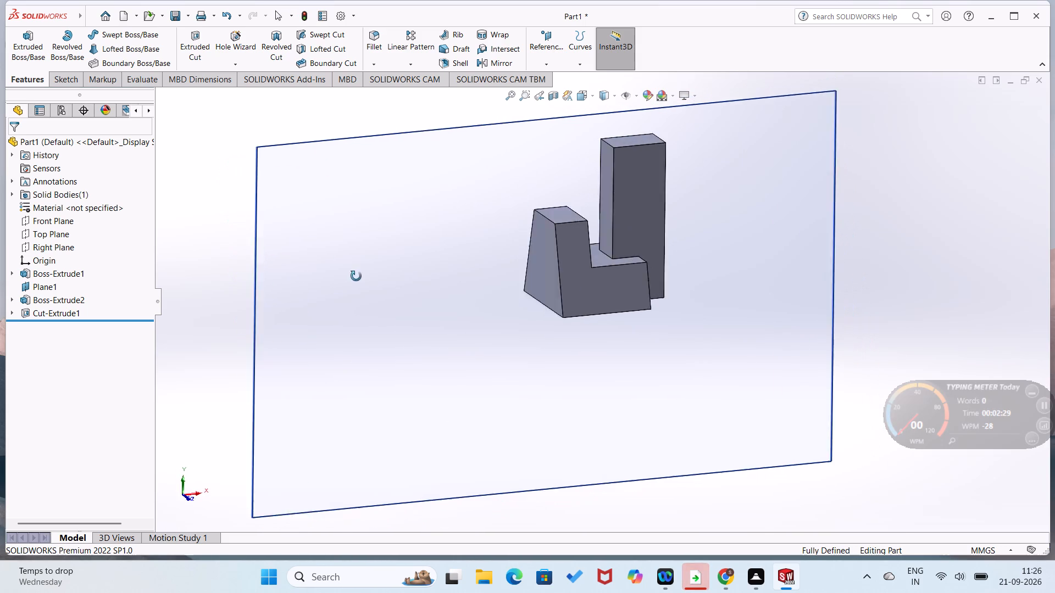
{"action": "middle_click_drag", "start_coordinate": [356, 276], "coordinate": [501, 291]}
Close the bracket part without saving it.
{"action": "left_click", "coordinate": [1042, 76]}
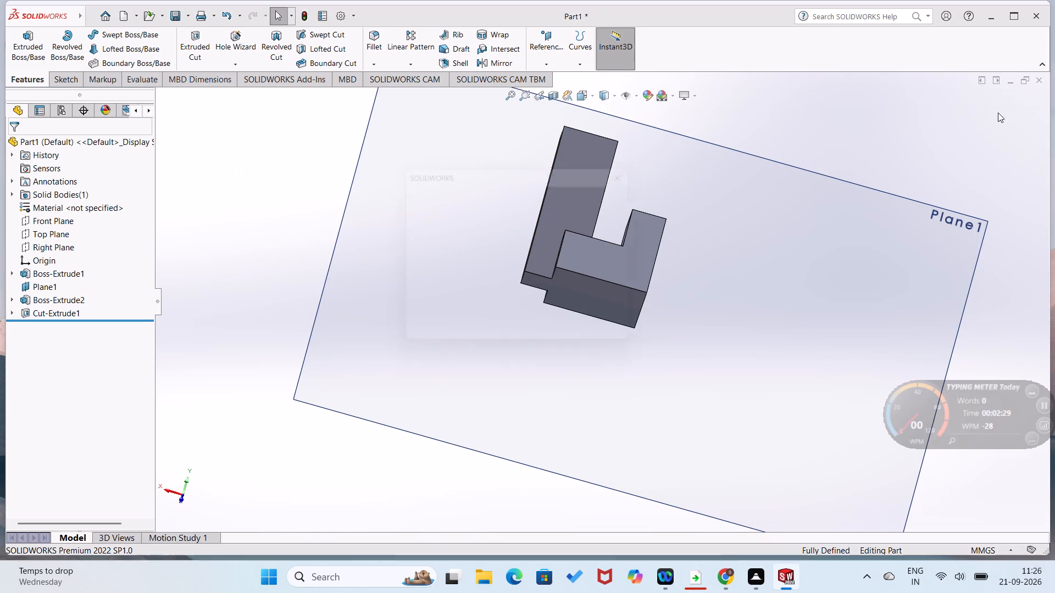
{"action": "left_click", "coordinate": [597, 310]}
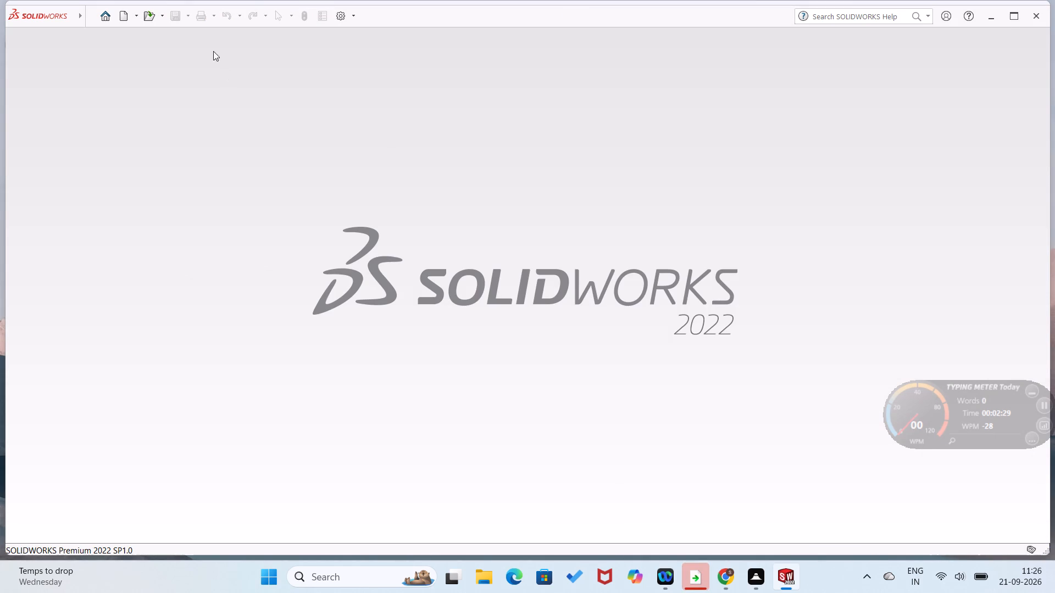
Create a new part document and start a sketch on its Front Plane.
{"action": "left_click", "coordinate": [106, 16]}
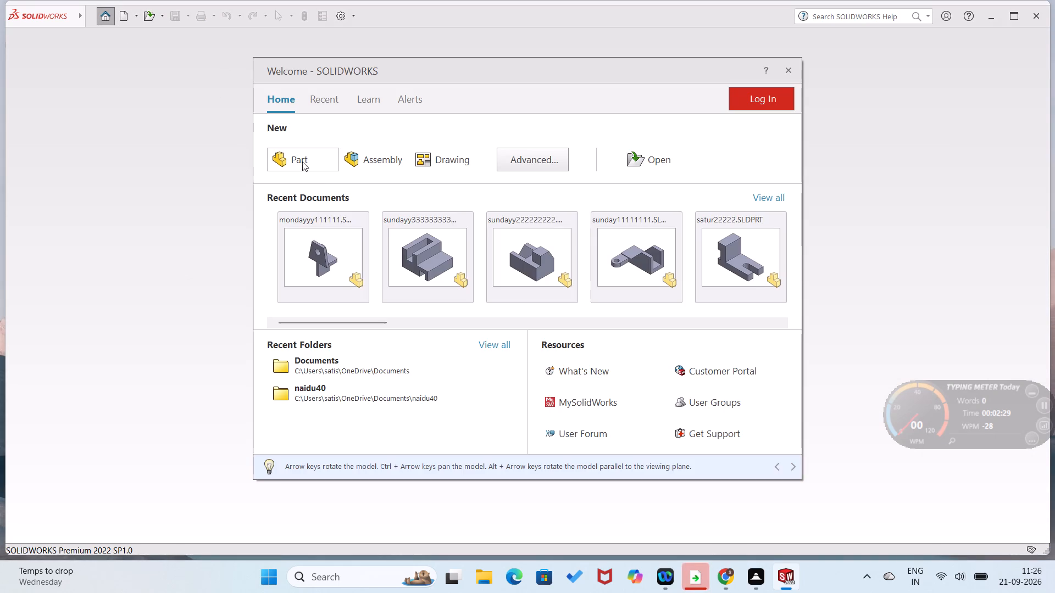
{"action": "left_click", "coordinate": [298, 159]}
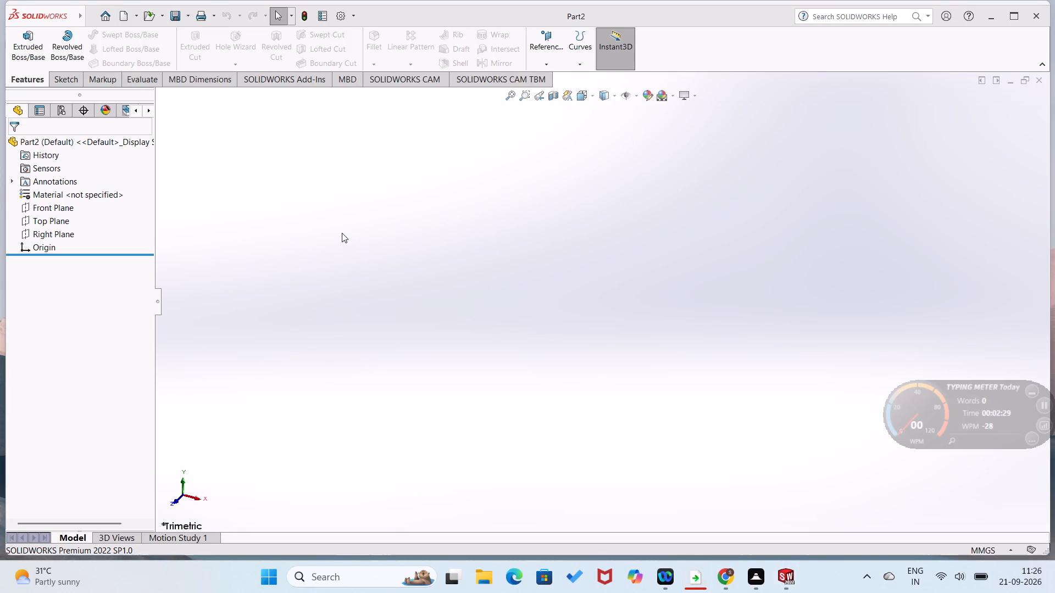
{"action": "left_click", "coordinate": [67, 210]}
{"action": "left_click", "coordinate": [80, 199]}
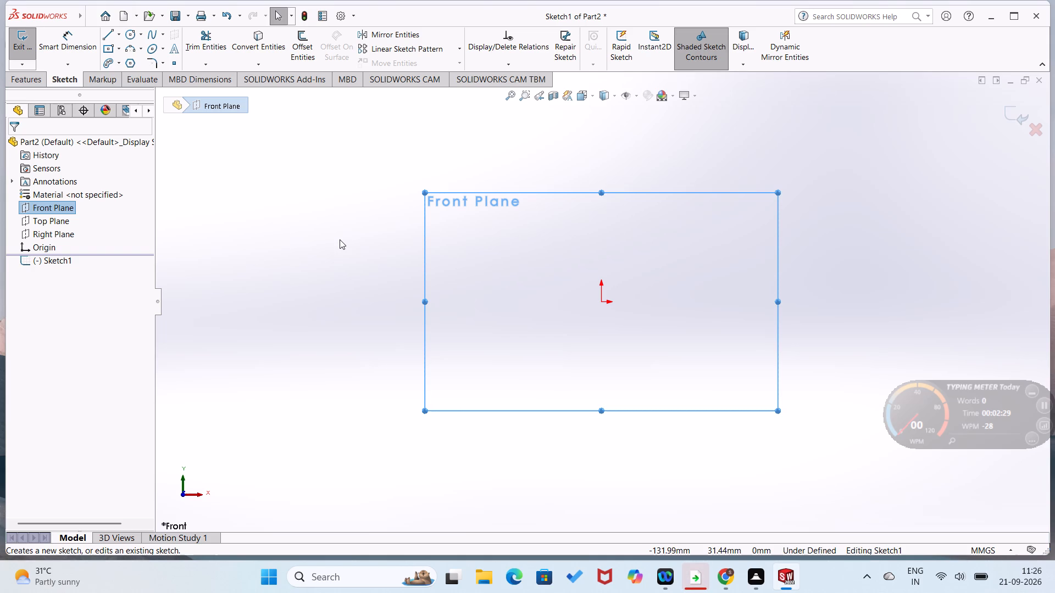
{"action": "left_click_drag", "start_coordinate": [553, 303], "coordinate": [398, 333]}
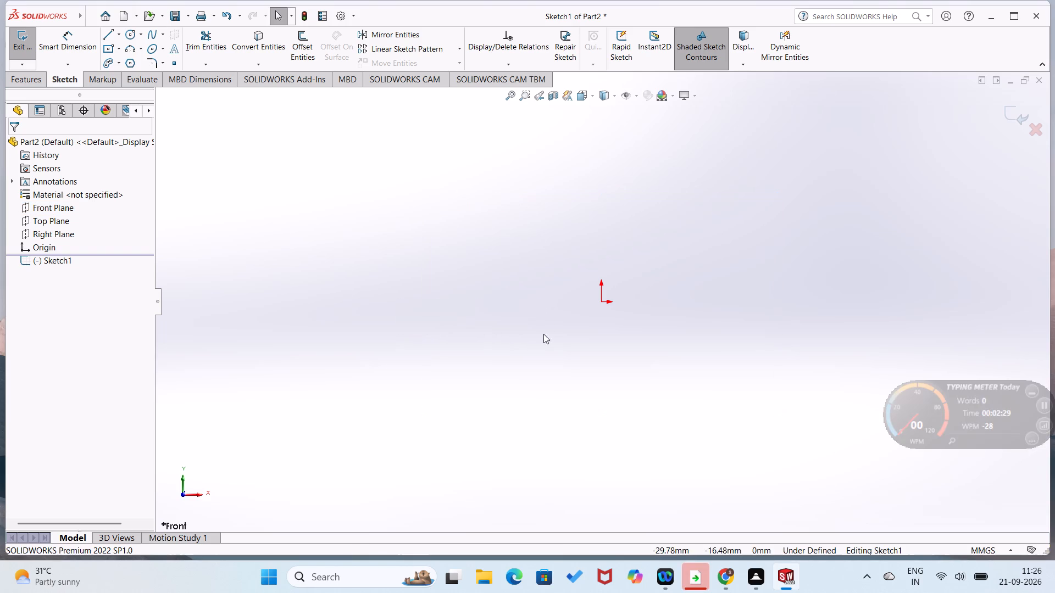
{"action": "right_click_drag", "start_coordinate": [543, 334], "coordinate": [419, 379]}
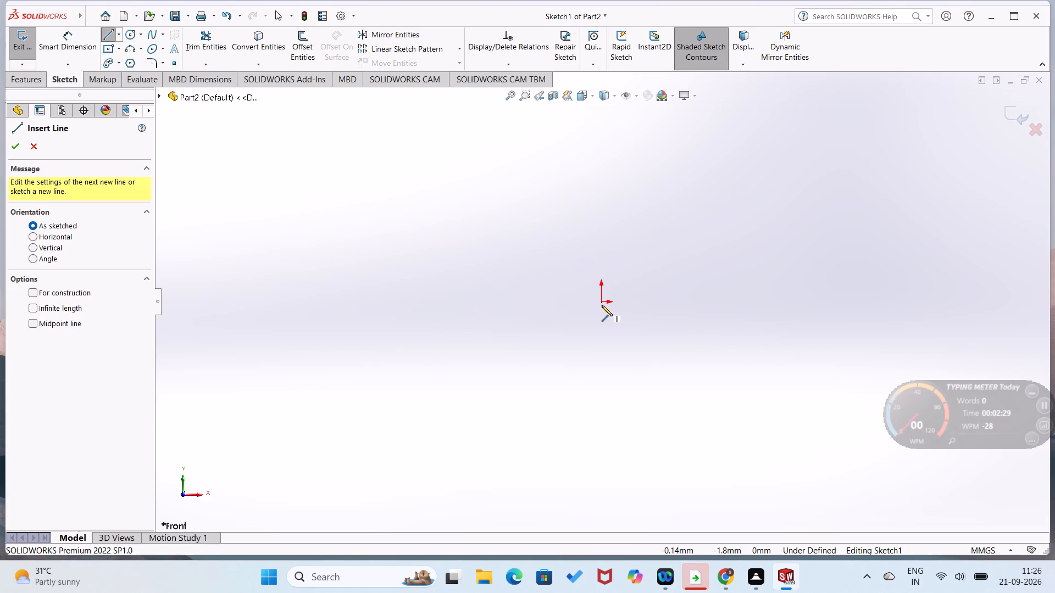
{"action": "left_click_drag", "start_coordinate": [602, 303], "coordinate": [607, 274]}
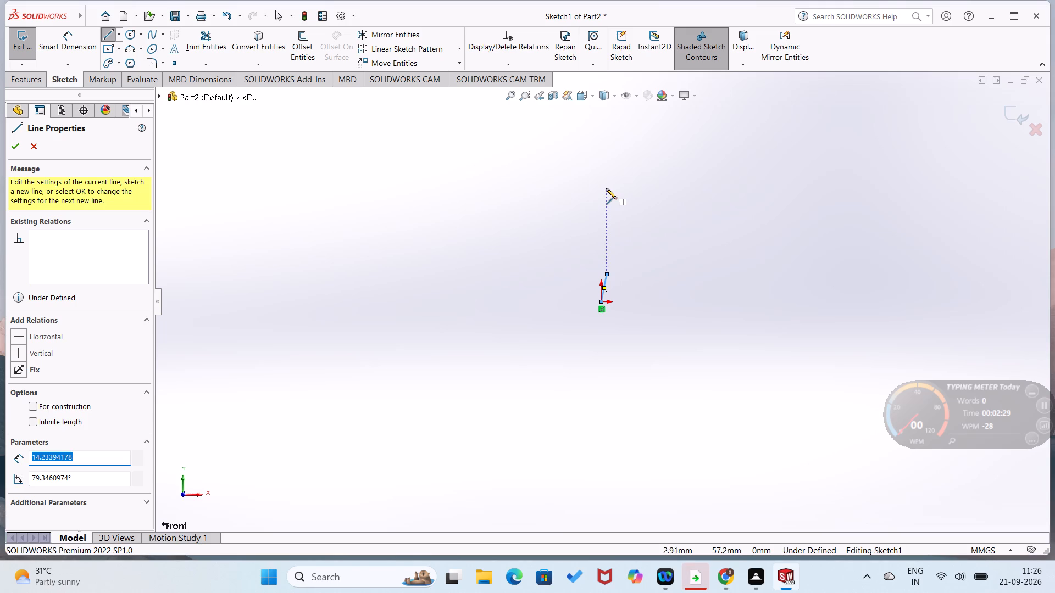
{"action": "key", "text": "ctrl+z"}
Sketch a closed line rectangle about 66 mm wide and 56 mm high, with its lower-left corner at the origin.
{"action": "right_click_drag", "start_coordinate": [601, 223], "coordinate": [571, 248]}
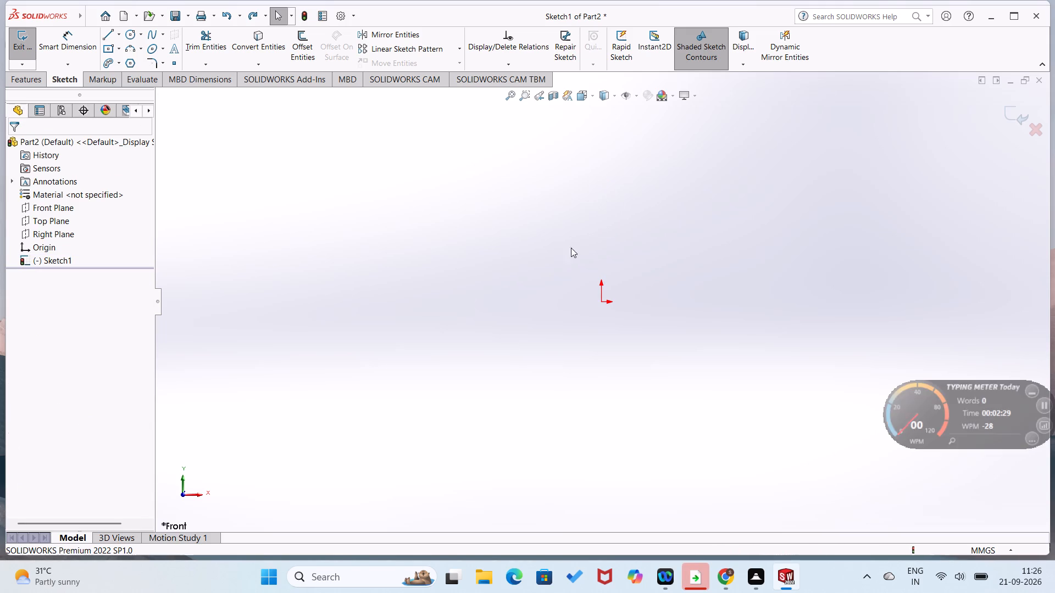
{"action": "right_click_drag", "start_coordinate": [571, 248], "coordinate": [462, 321]}
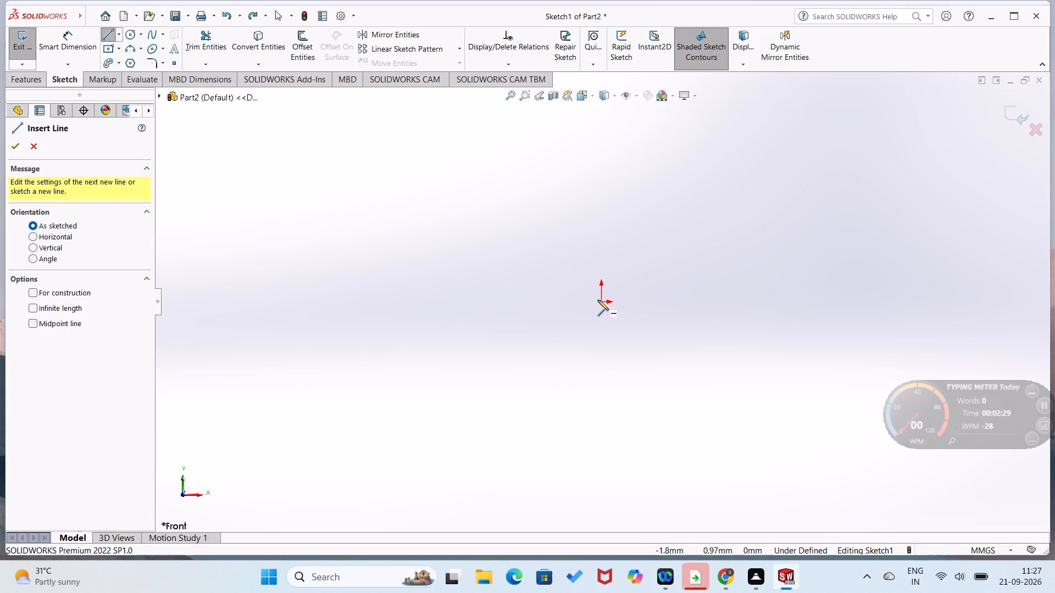
{"action": "left_click", "coordinate": [602, 302]}
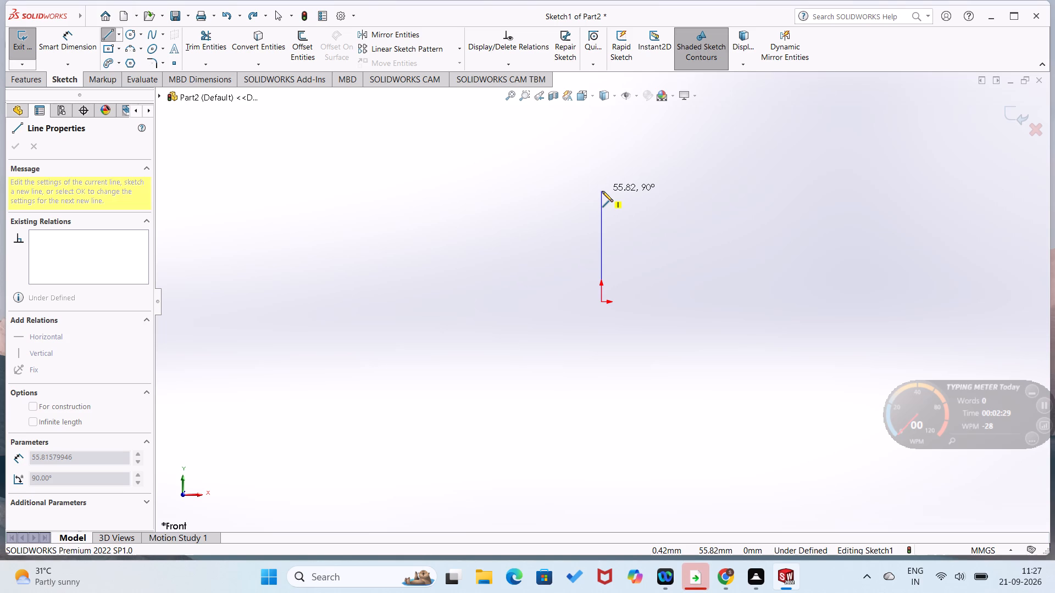
{"action": "left_click", "coordinate": [602, 191]}
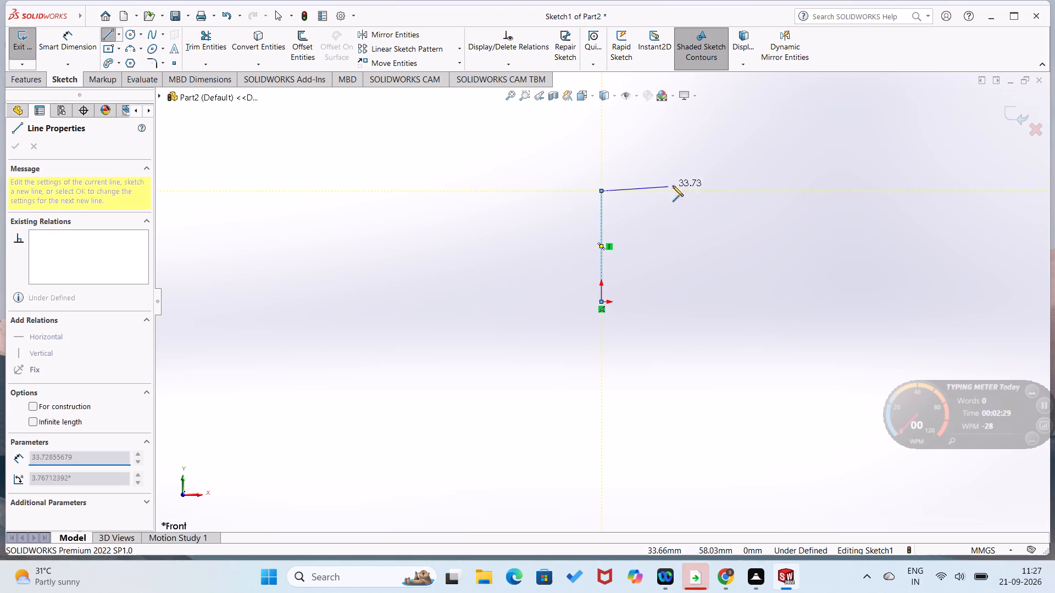
{"action": "left_click", "coordinate": [732, 189]}
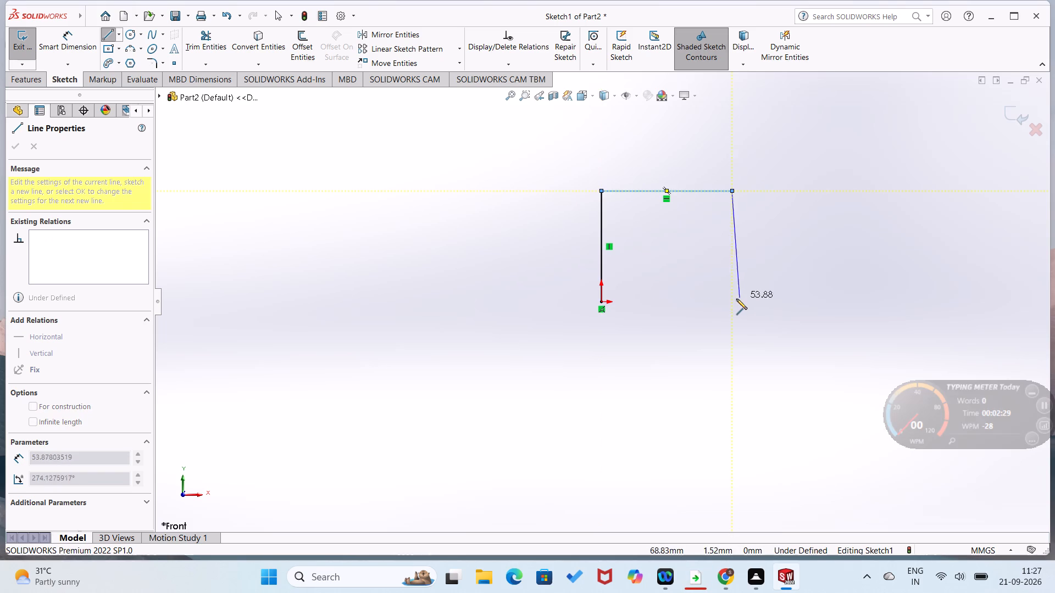
{"action": "left_click", "coordinate": [731, 300]}
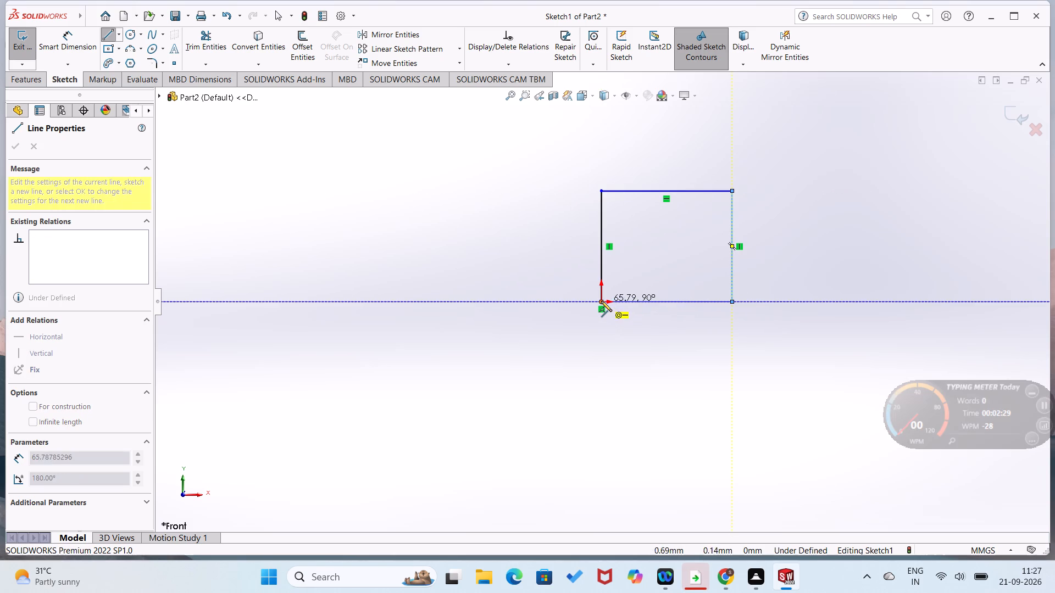
{"action": "left_click", "coordinate": [601, 301]}
Dimension the rectangle's left edge and top edge to 57 mm each, making it a square.
{"action": "right_click_drag", "start_coordinate": [552, 298], "coordinate": [578, 147]}
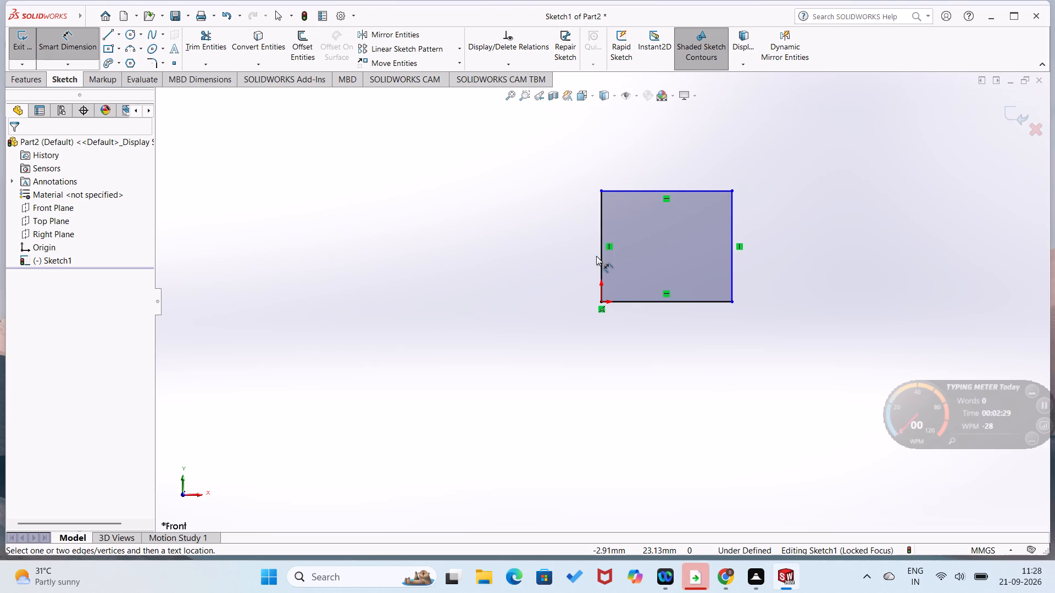
{"action": "left_click", "coordinate": [602, 256]}
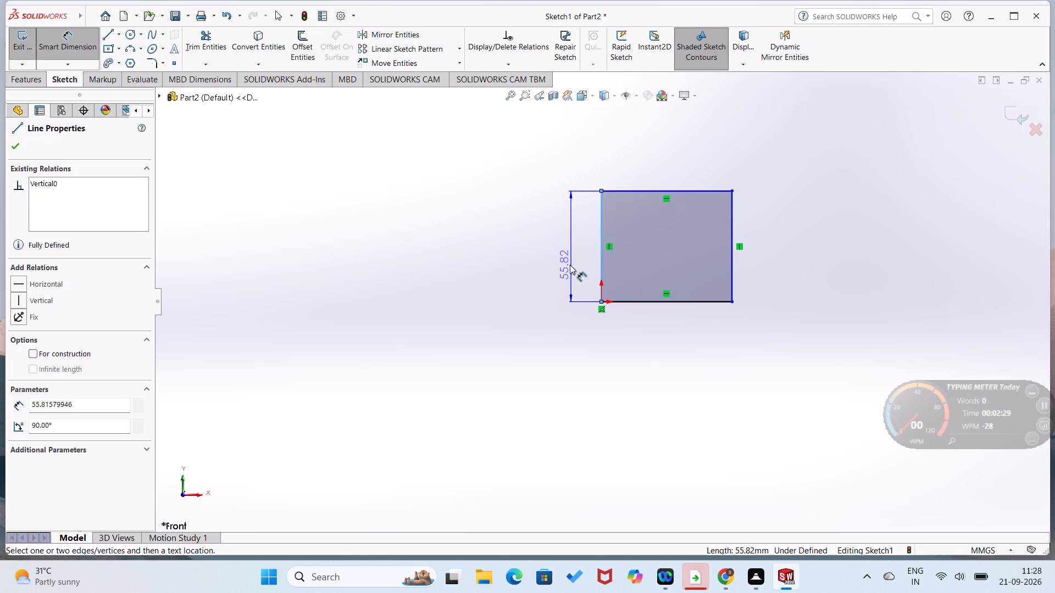
{"action": "left_click", "coordinate": [570, 265]}
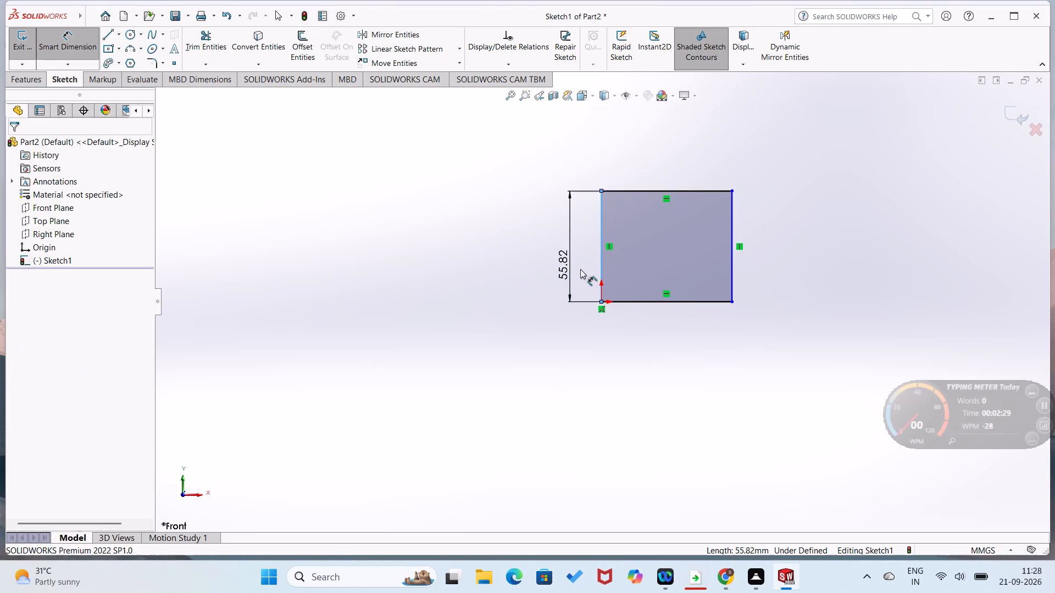
{"action": "type", "text": "57"}
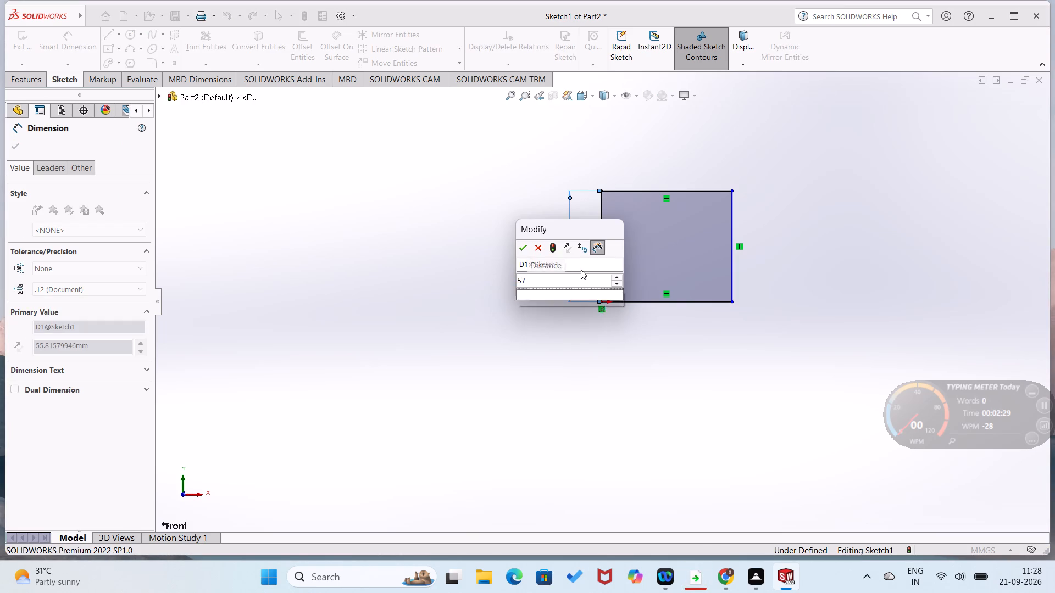
{"action": "key", "text": "Return"}
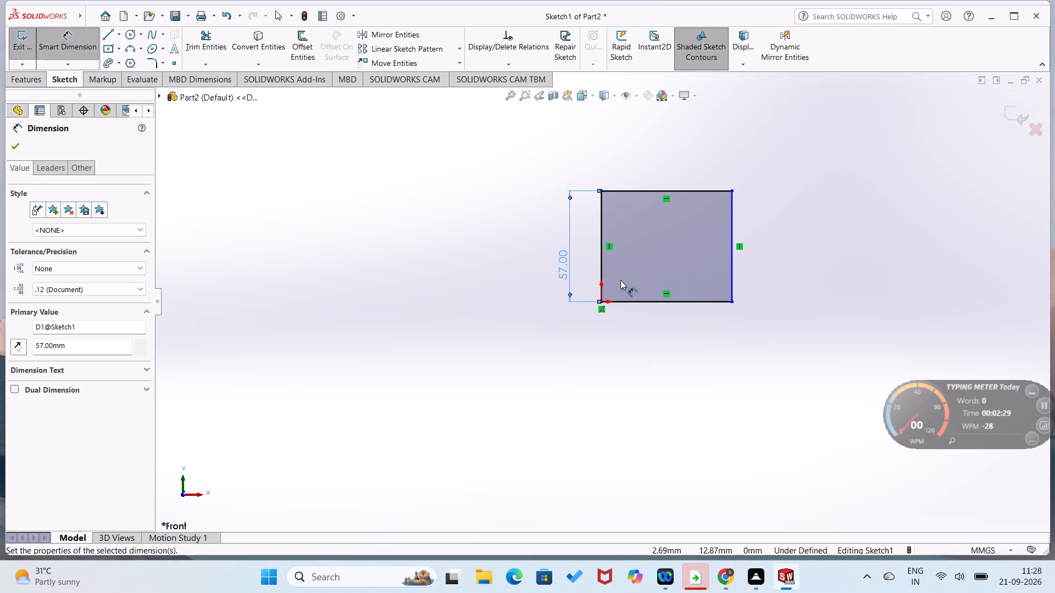
{"action": "left_click", "coordinate": [642, 191]}
{"action": "left_click", "coordinate": [645, 172]}
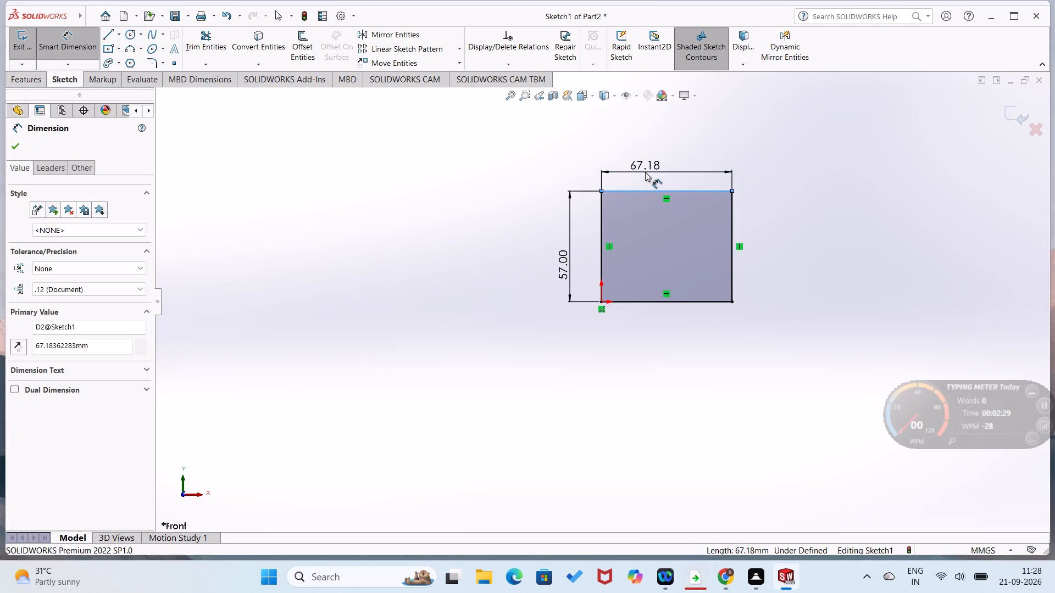
{"action": "type", "text": "57"}
{"action": "key", "text": "Return"}
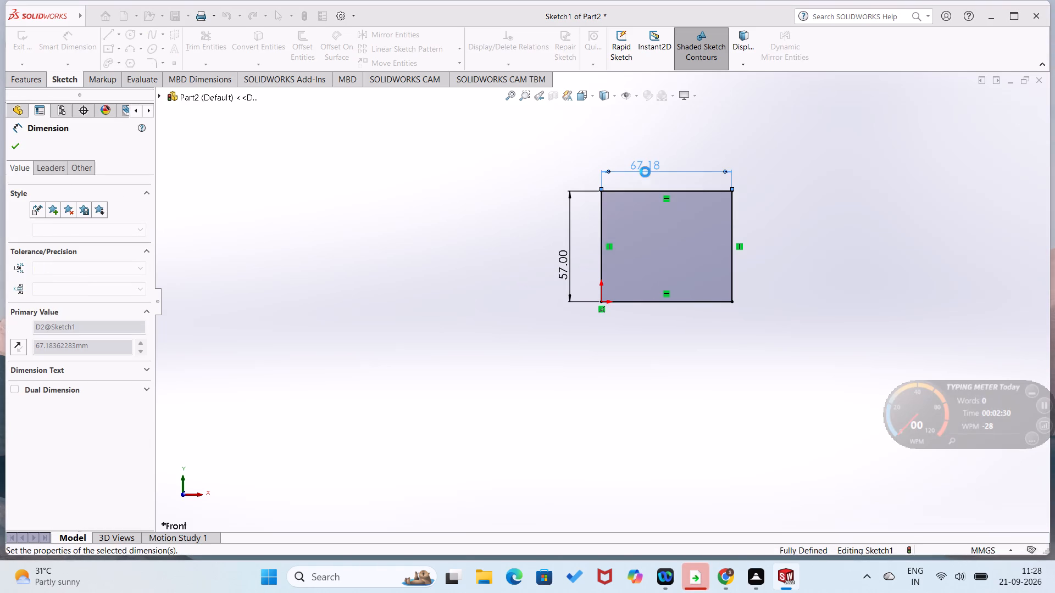
{"action": "left_click", "coordinate": [449, 223]}
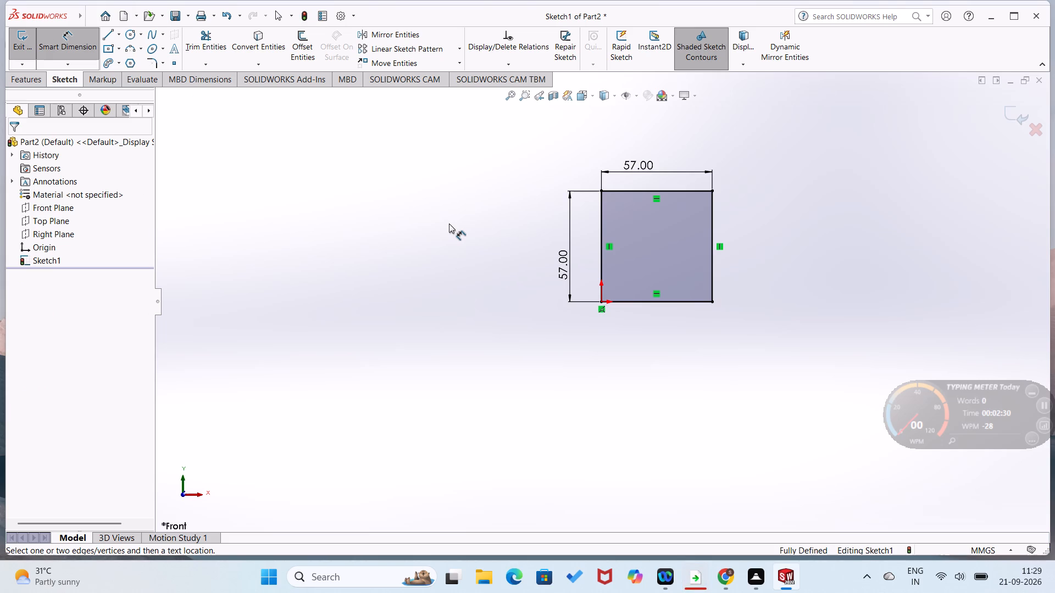
{"action": "left_click", "coordinate": [427, 263]}
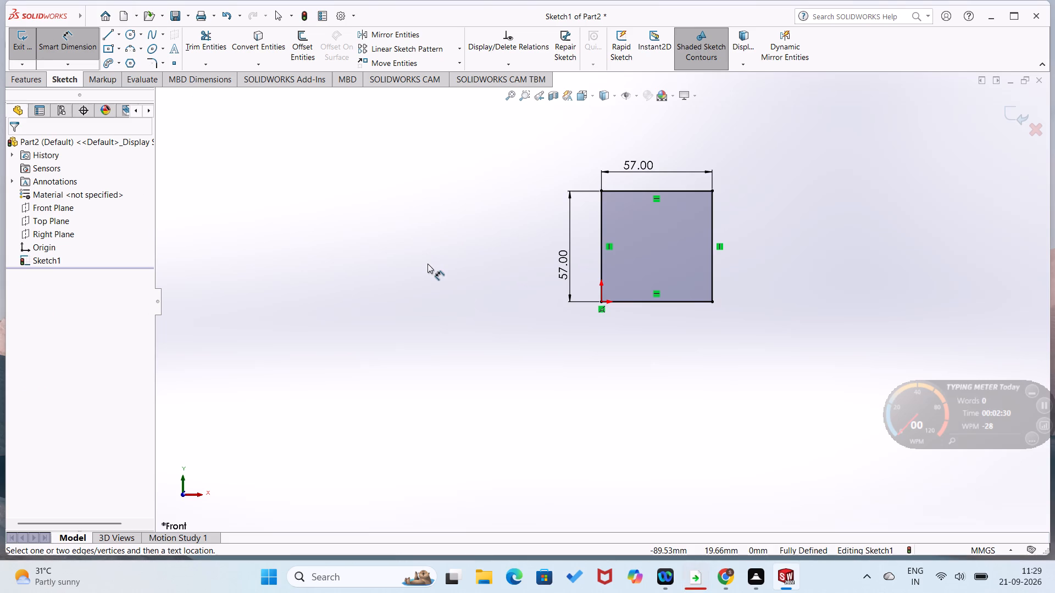
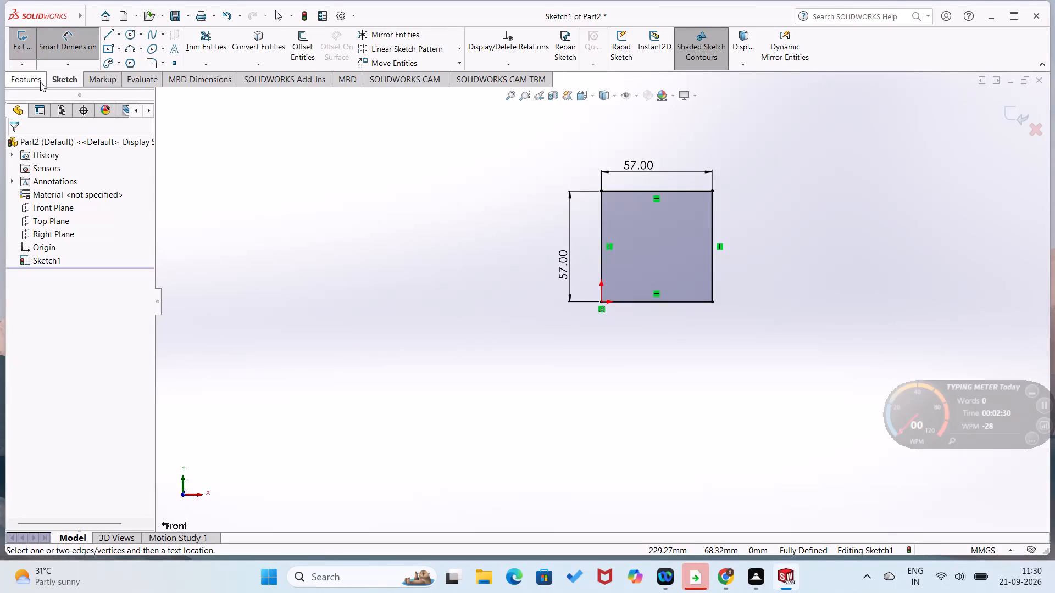
Extrude the 57 mm square sketch as a blind boss 100 mm deep.
{"action": "left_click", "coordinate": [37, 80]}
{"action": "left_click", "coordinate": [16, 51]}
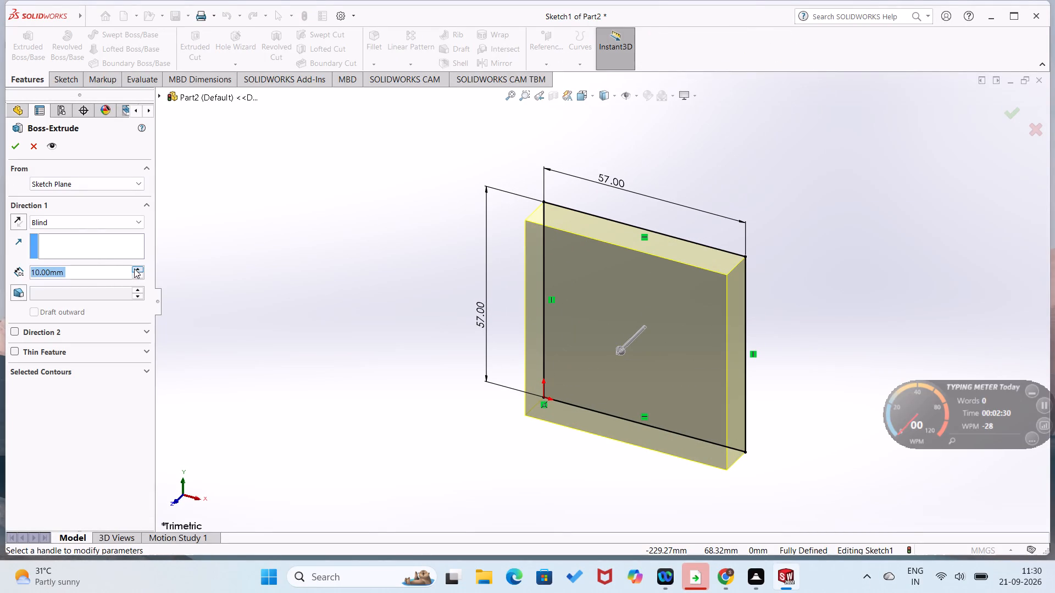
{"action": "triple_click", "coordinate": [134, 268]}
{"action": "triple_click", "coordinate": [134, 268]}
{"action": "left_click", "coordinate": [134, 268]}
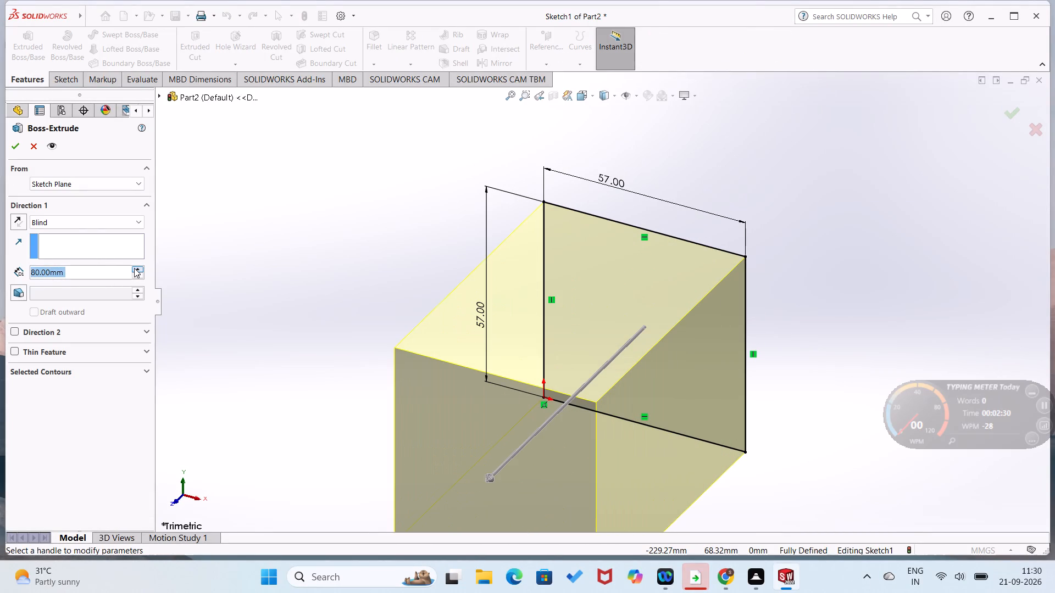
{"action": "double_click", "coordinate": [134, 268]}
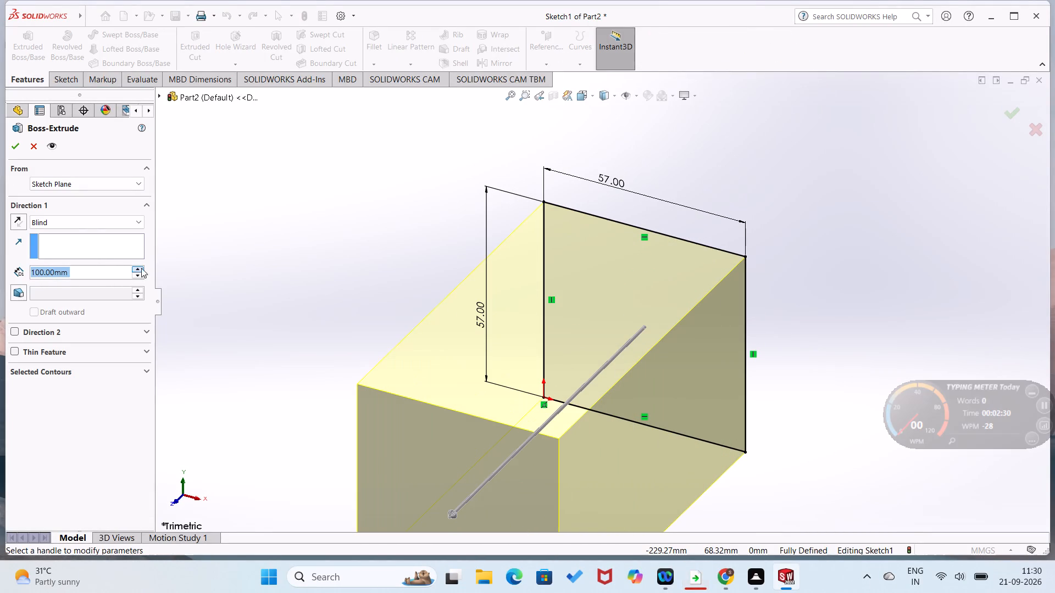
{"action": "left_click", "coordinate": [16, 146]}
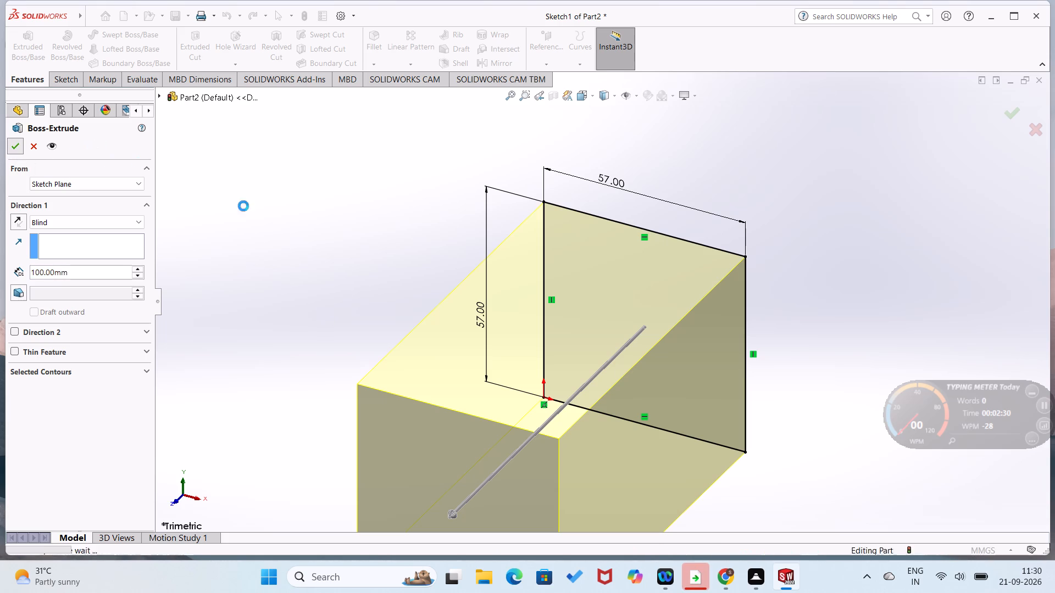
{"action": "left_click", "coordinate": [287, 241]}
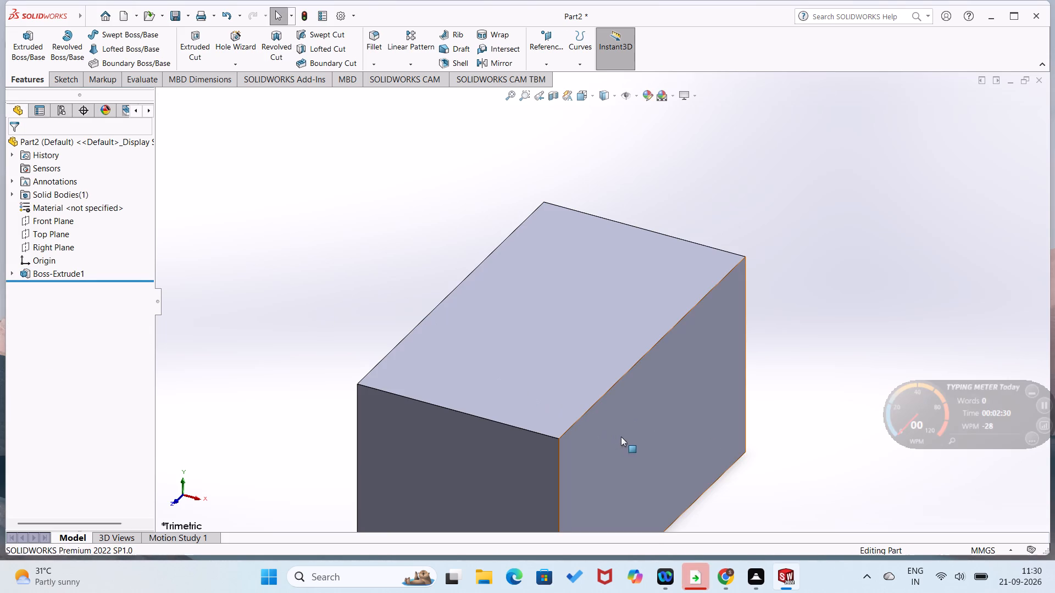
Start a sketch on the block's front face and draw a vertical construction line joining the midpoints of its bottom and top edges.
{"action": "right_click", "coordinate": [507, 472]}
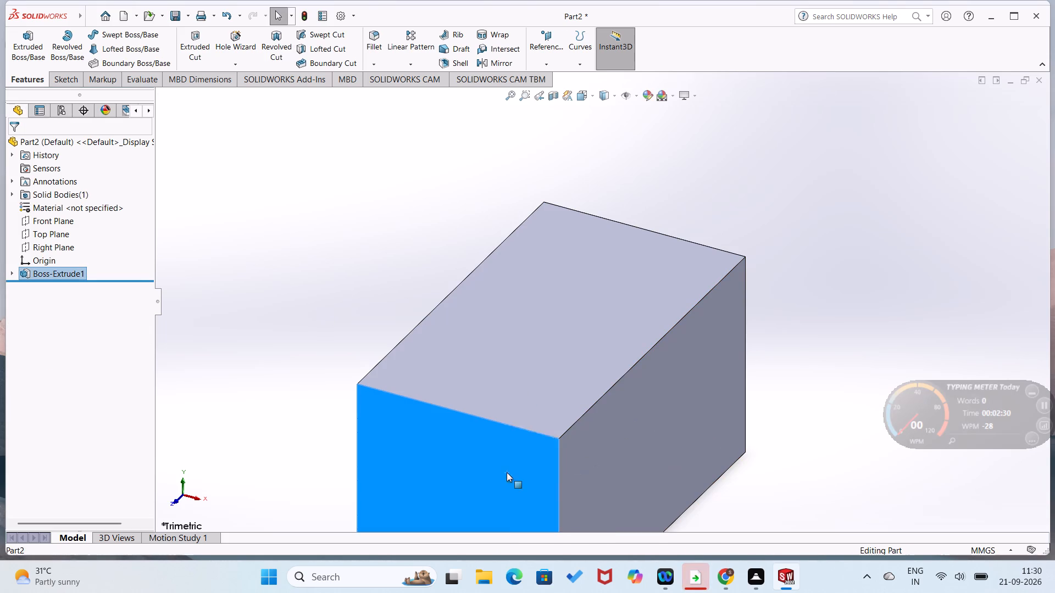
{"action": "left_click", "coordinate": [532, 323]}
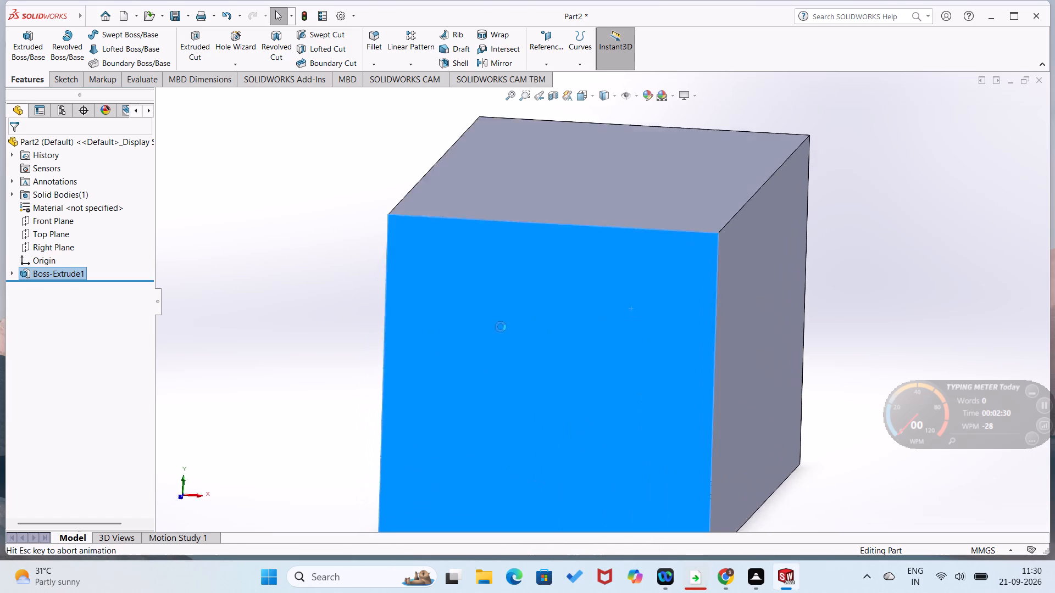
{"action": "left_click", "coordinate": [377, 351]}
{"action": "scroll", "coordinate": [377, 351], "scroll_direction": "up", "scroll_amount": 2}
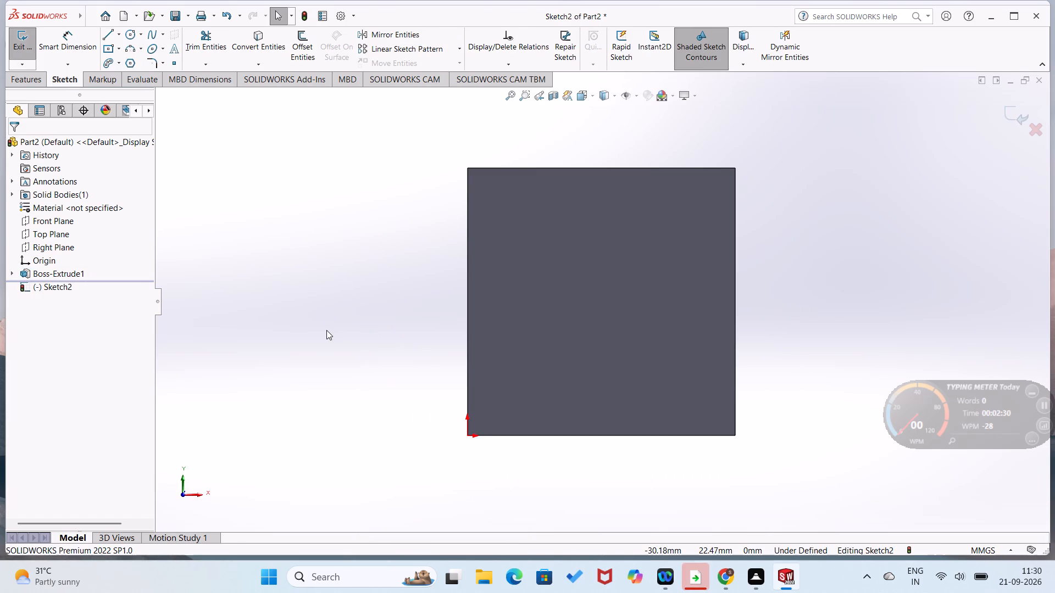
{"action": "right_click_drag", "start_coordinate": [326, 330], "coordinate": [201, 362]}
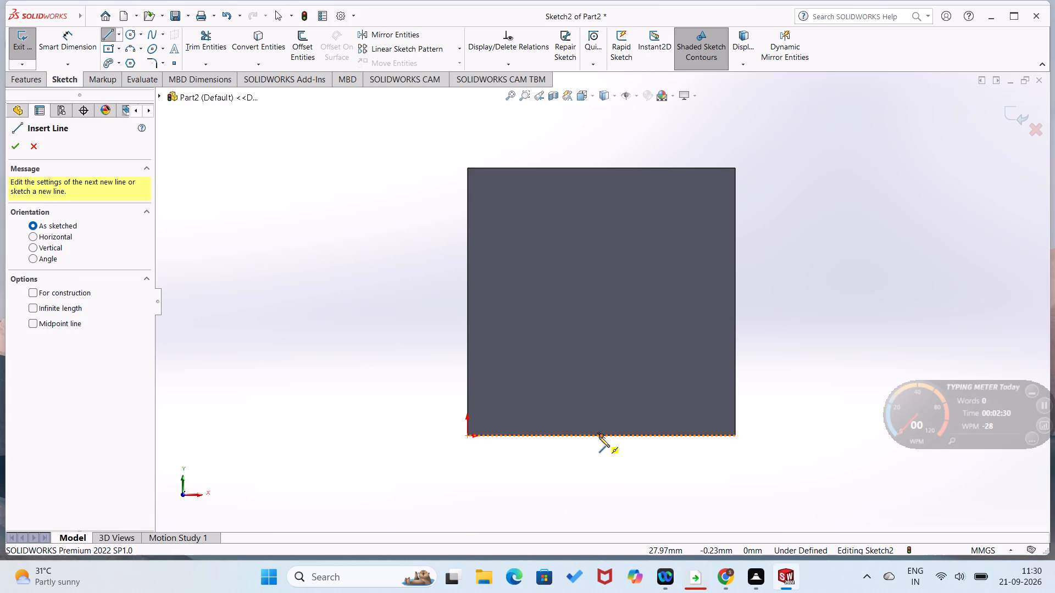
{"action": "left_click", "coordinate": [601, 437]}
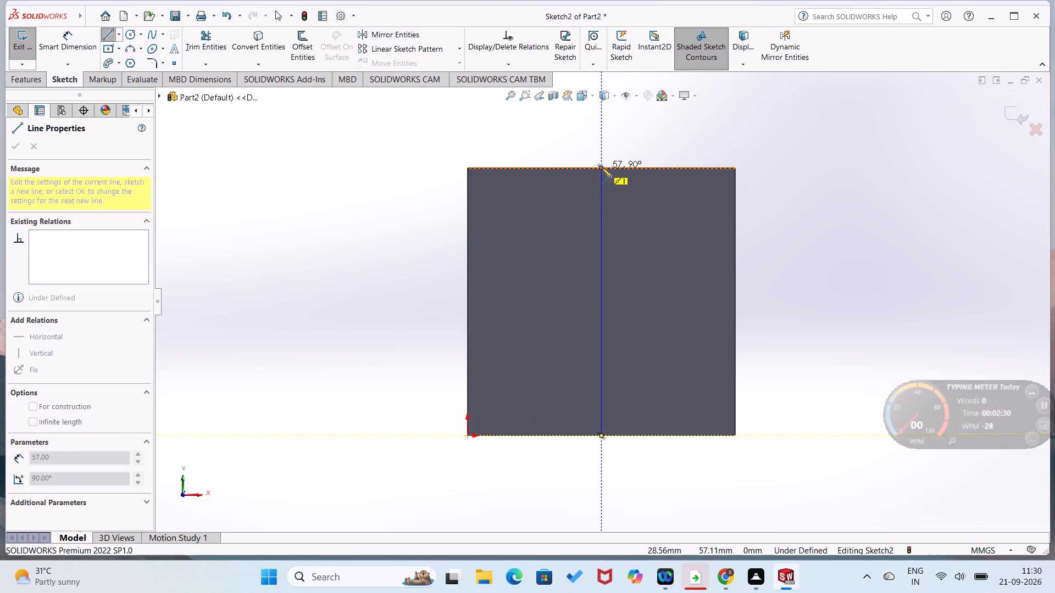
{"action": "left_click", "coordinate": [602, 167]}
{"action": "right_click", "coordinate": [593, 176]}
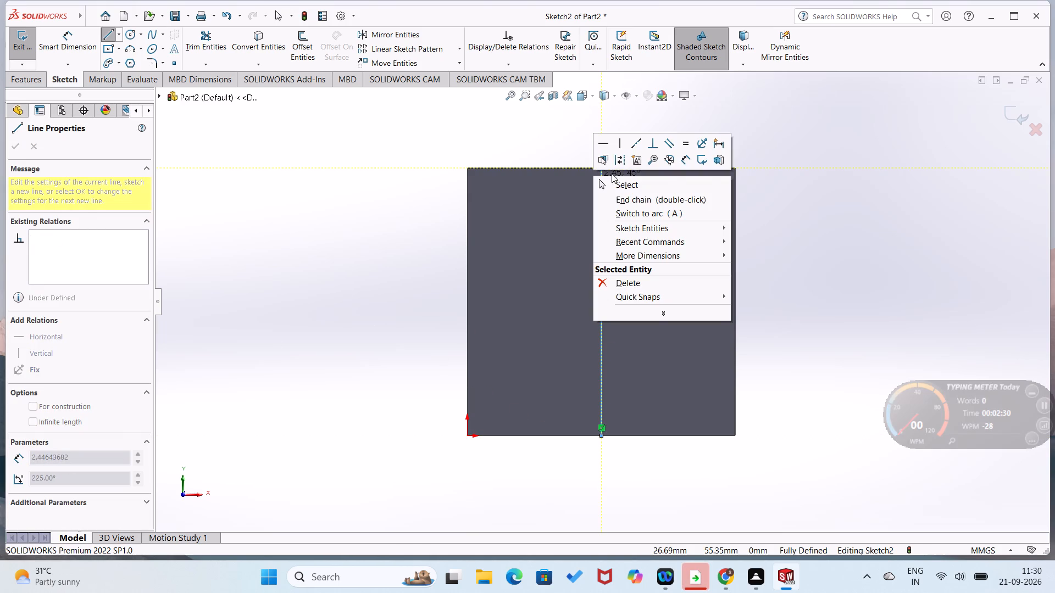
{"action": "left_click", "coordinate": [623, 160]}
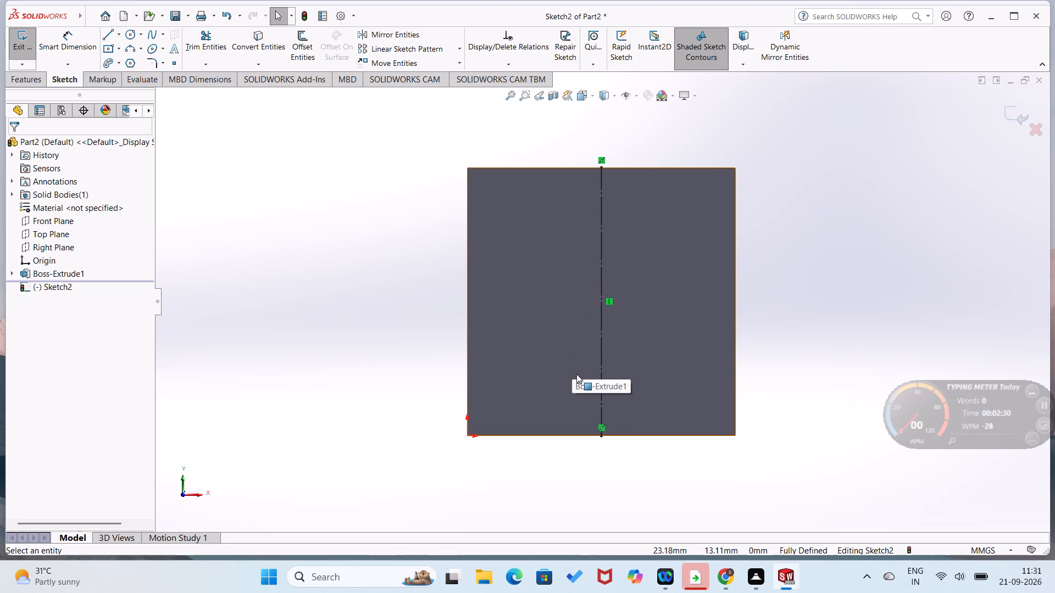
Sketch a horizontal line about 3.8 mm long on the block's bottom edge, running left from the construction line's lower end.
{"action": "right_click_drag", "start_coordinate": [573, 374], "coordinate": [487, 397]}
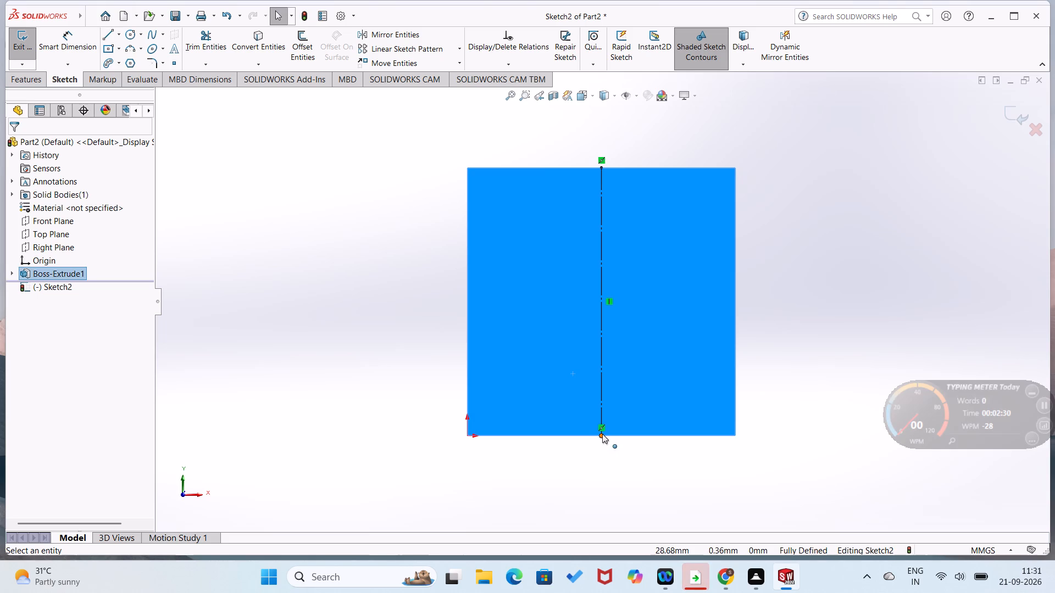
{"action": "right_click_drag", "start_coordinate": [568, 440], "coordinate": [458, 469]}
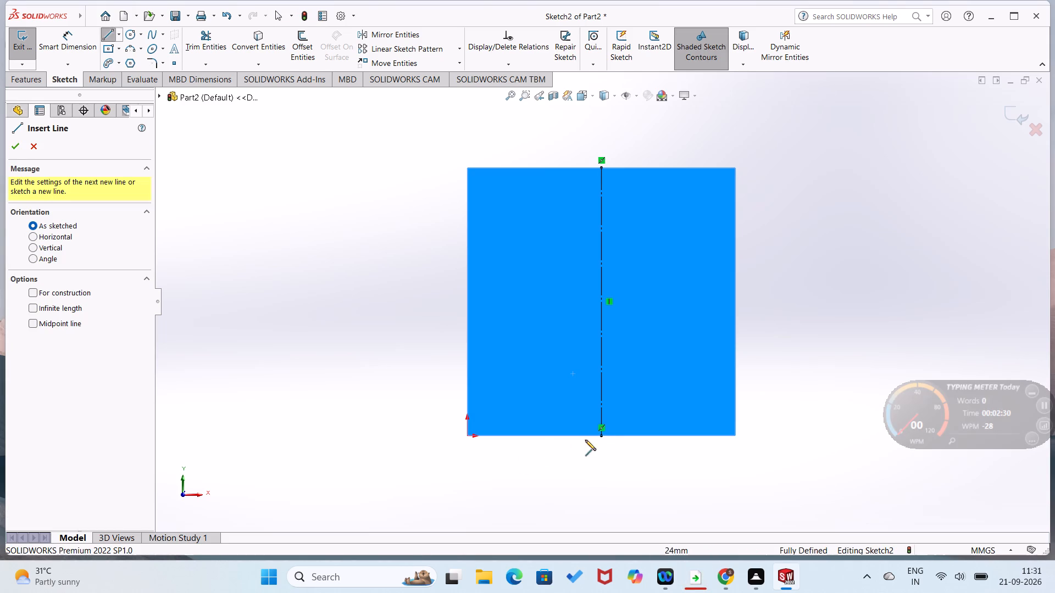
{"action": "left_click", "coordinate": [602, 435]}
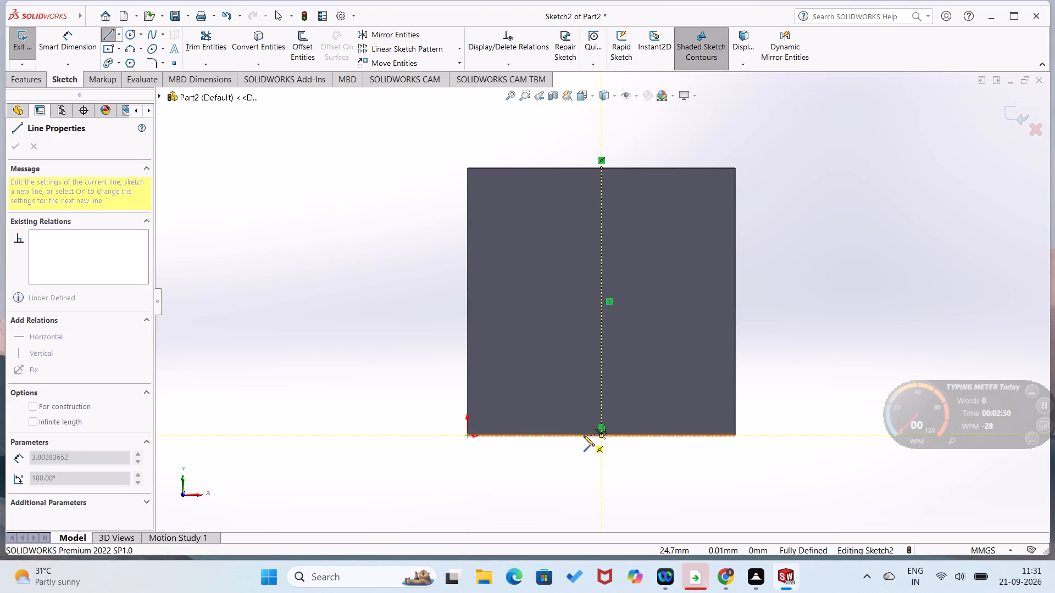
{"action": "left_click_drag", "start_coordinate": [584, 435], "coordinate": [584, 419]}
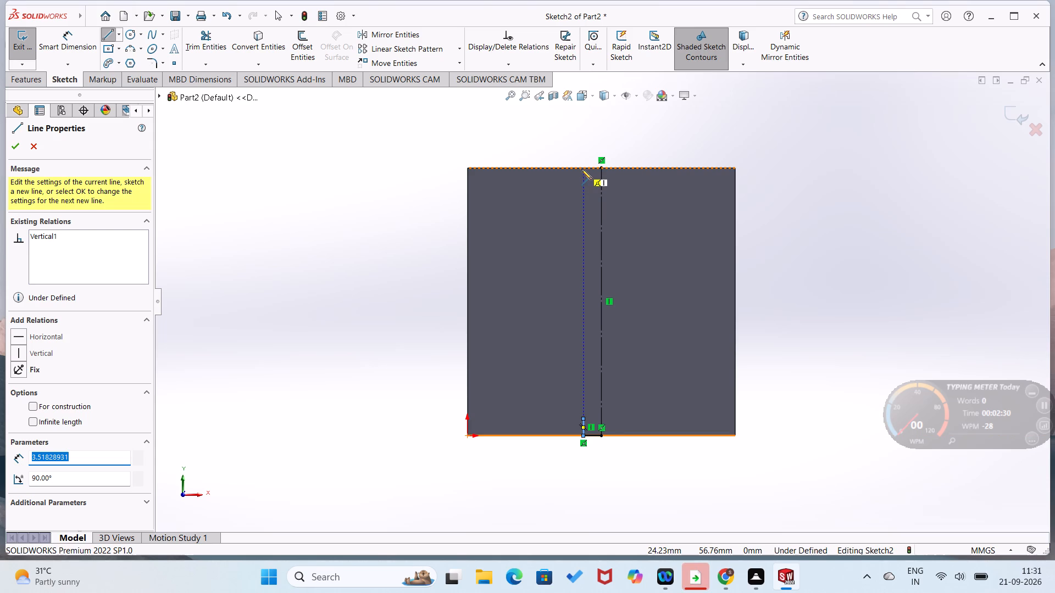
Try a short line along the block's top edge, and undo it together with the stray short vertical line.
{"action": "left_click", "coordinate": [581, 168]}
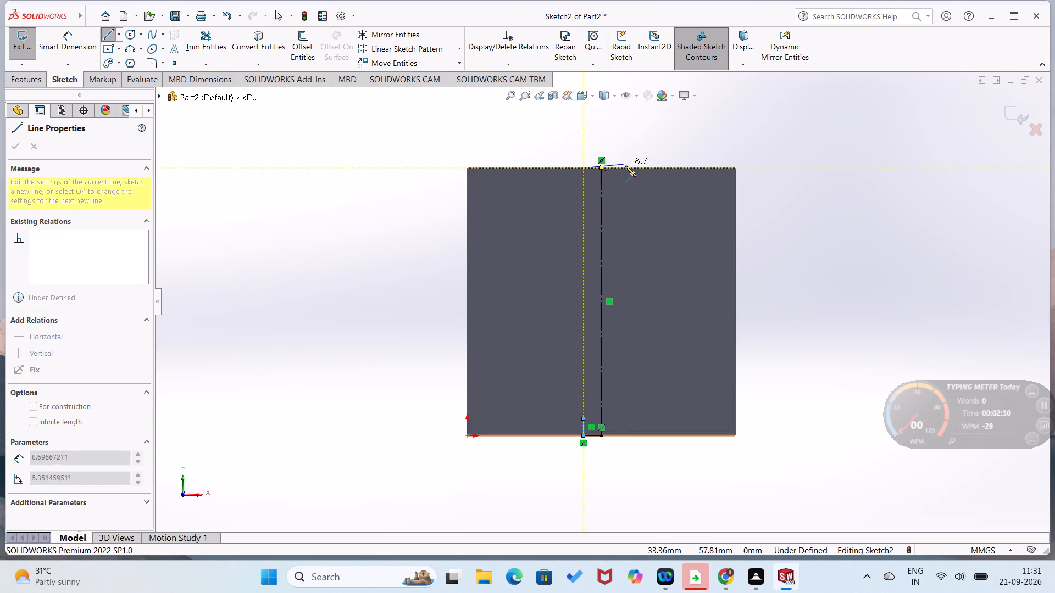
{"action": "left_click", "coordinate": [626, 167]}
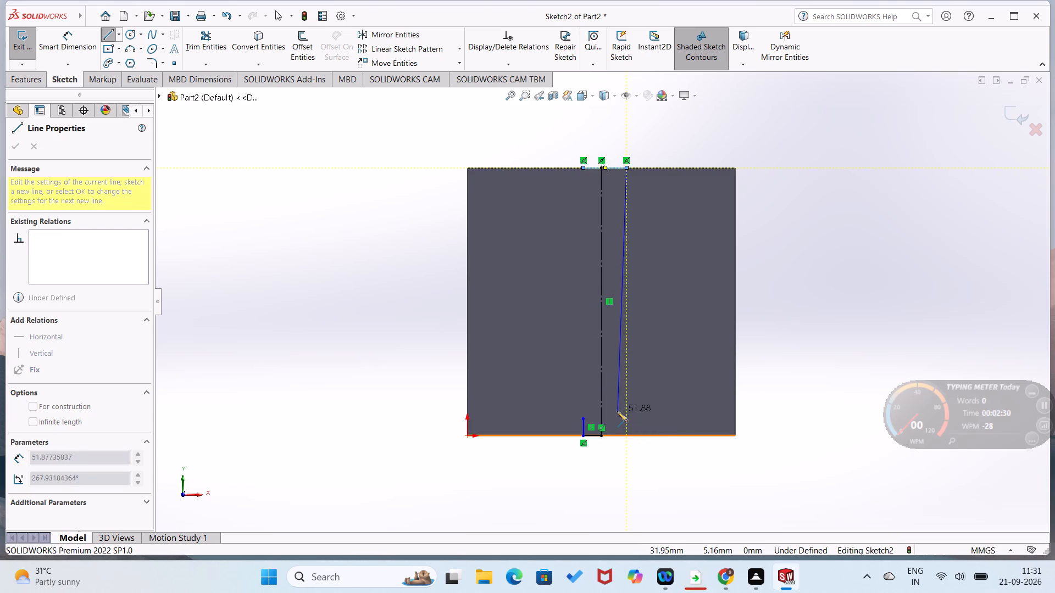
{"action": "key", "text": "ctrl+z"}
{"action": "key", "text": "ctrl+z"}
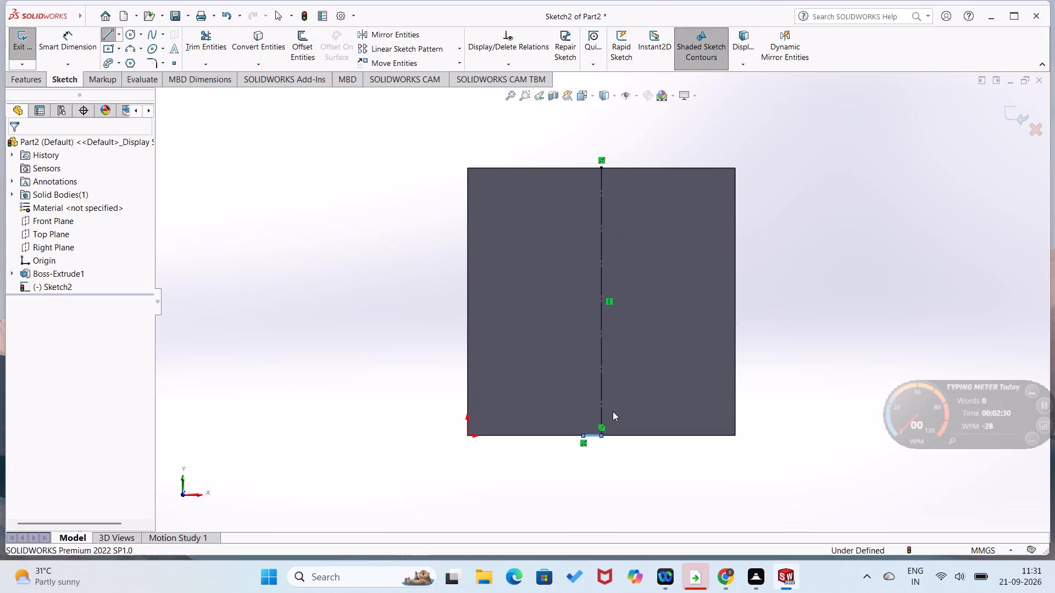
Complete a closed full-height strip about 8 mm wide around the construction line, spanning 57 mm from bottom to top edge.
{"action": "right_click_drag", "start_coordinate": [444, 371], "coordinate": [283, 346]}
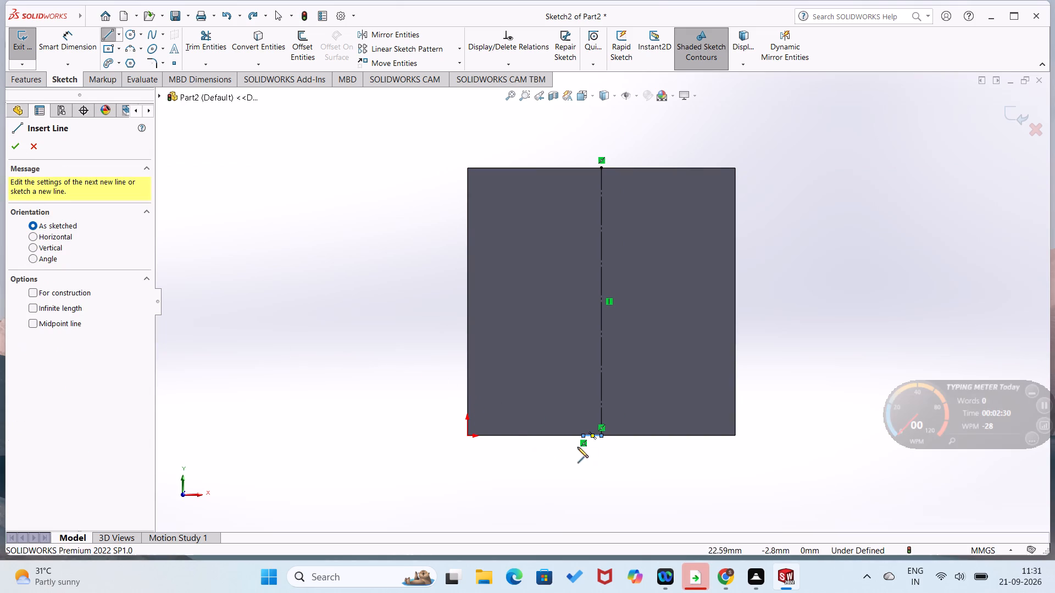
{"action": "left_click", "coordinate": [584, 433]}
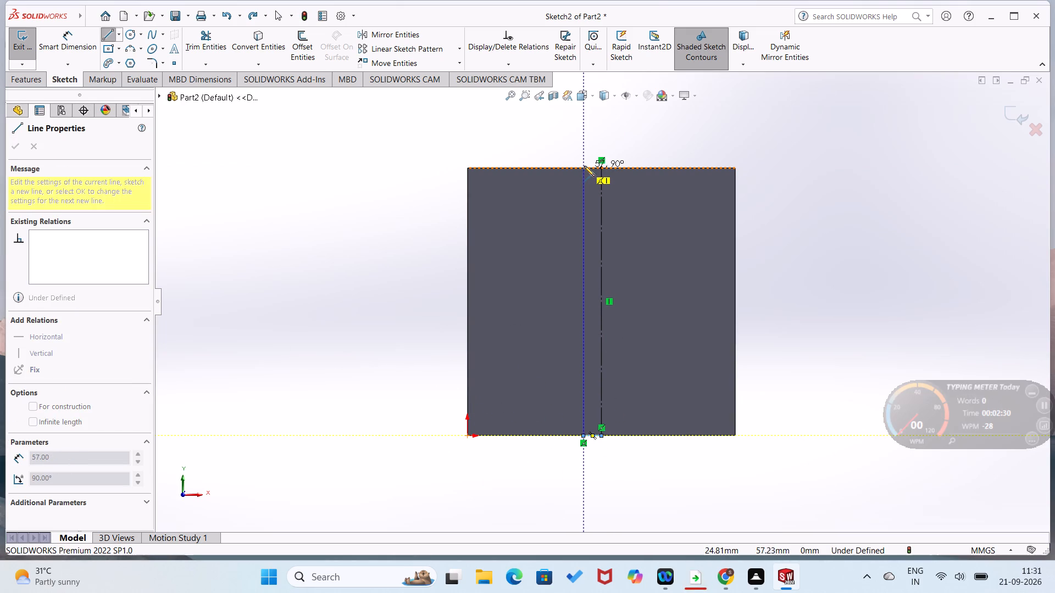
{"action": "scroll", "coordinate": [585, 166], "scroll_direction": "up", "scroll_amount": 2}
{"action": "scroll", "coordinate": [585, 166], "scroll_direction": "down", "scroll_amount": 4}
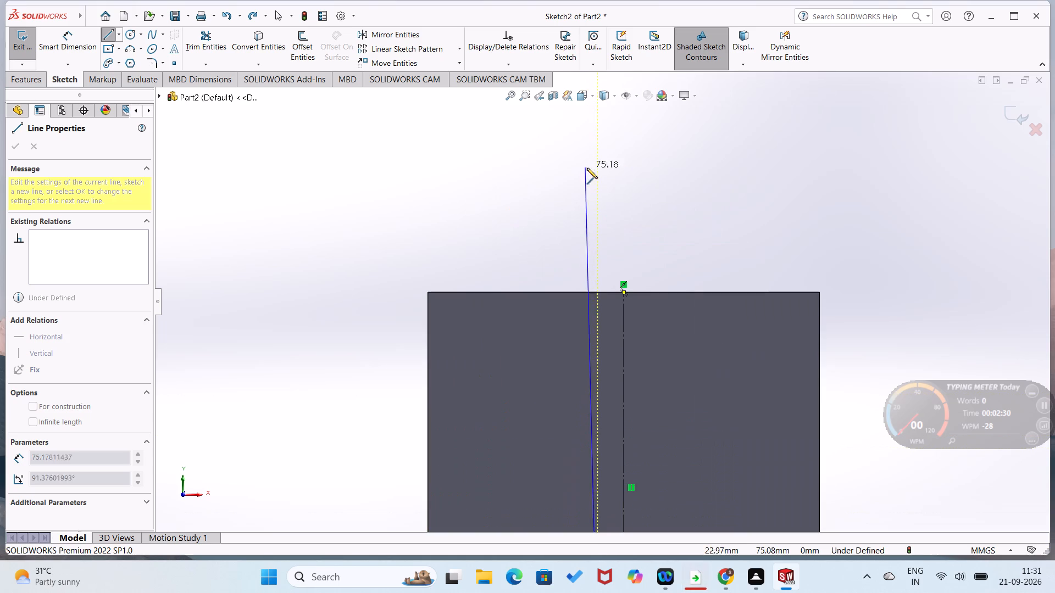
{"action": "left_click", "coordinate": [598, 292]}
{"action": "left_click", "coordinate": [652, 290]}
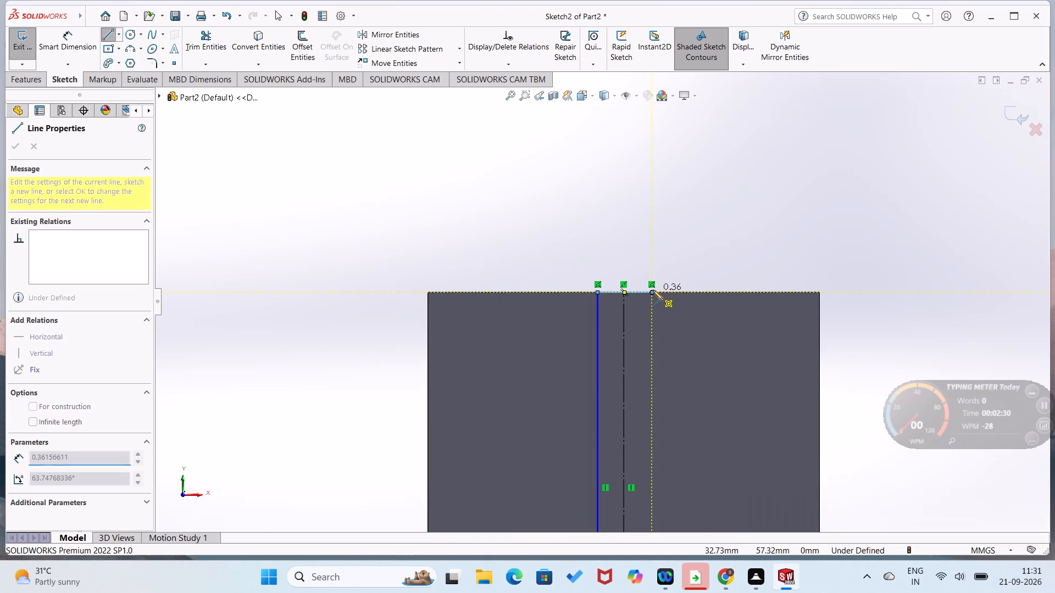
{"action": "scroll", "coordinate": [652, 306], "scroll_direction": "down", "scroll_amount": 4}
{"action": "scroll", "coordinate": [651, 308], "scroll_direction": "up", "scroll_amount": 10}
{"action": "scroll", "coordinate": [630, 343], "scroll_direction": "down", "scroll_amount": 5}
{"action": "scroll", "coordinate": [593, 446], "scroll_direction": "up", "scroll_amount": 2}
{"action": "scroll", "coordinate": [592, 446], "scroll_direction": "down", "scroll_amount": 2}
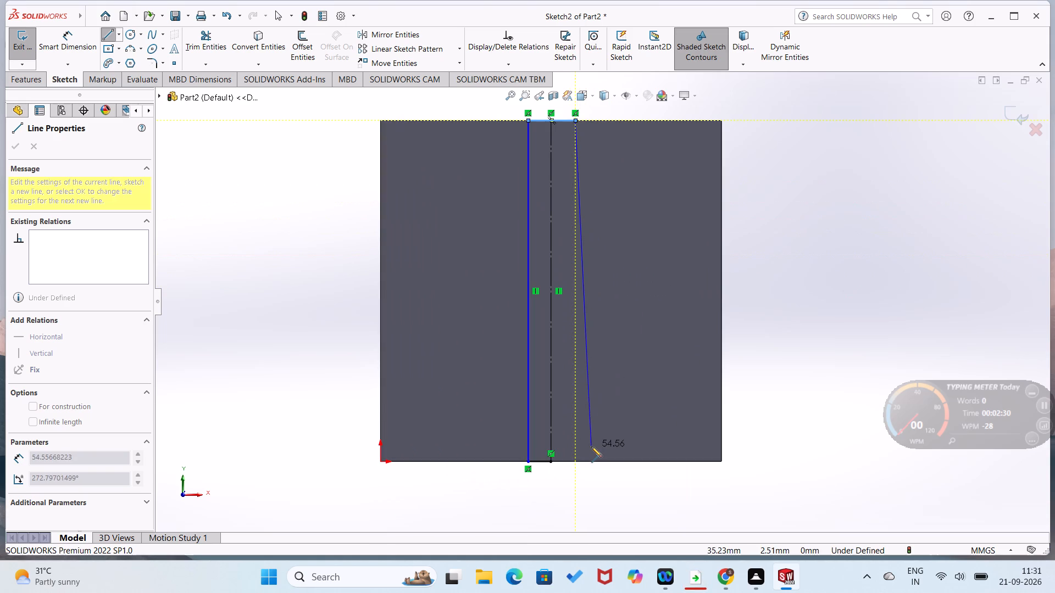
{"action": "left_click", "coordinate": [575, 460]}
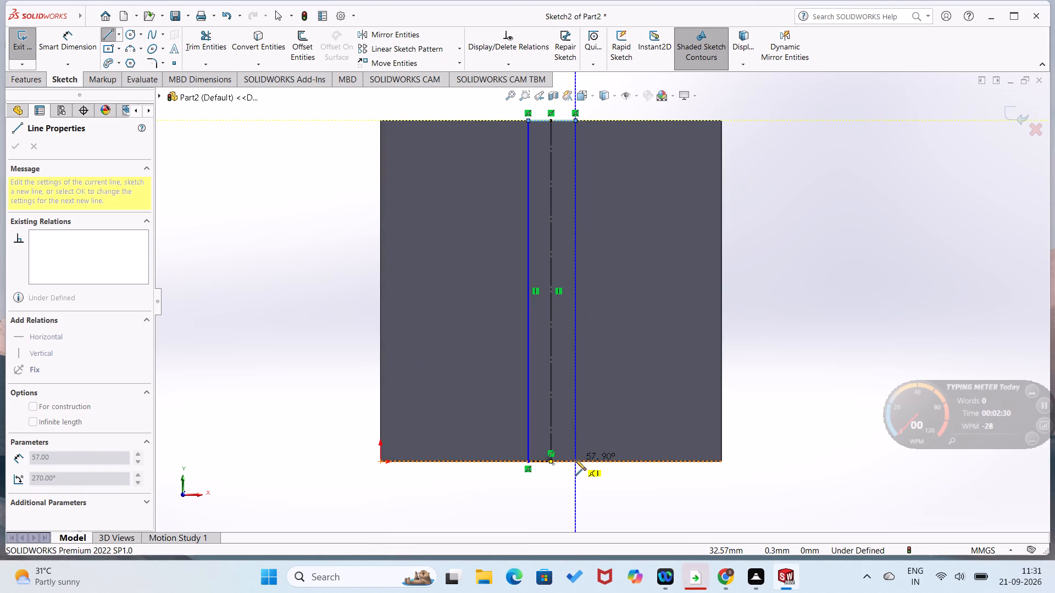
{"action": "left_click", "coordinate": [551, 462]}
Dimension both bottom segments of the strip, on either side of the construction line, to 6 mm each, and exit the sketch.
{"action": "right_click_drag", "start_coordinate": [536, 462], "coordinate": [519, 343]}
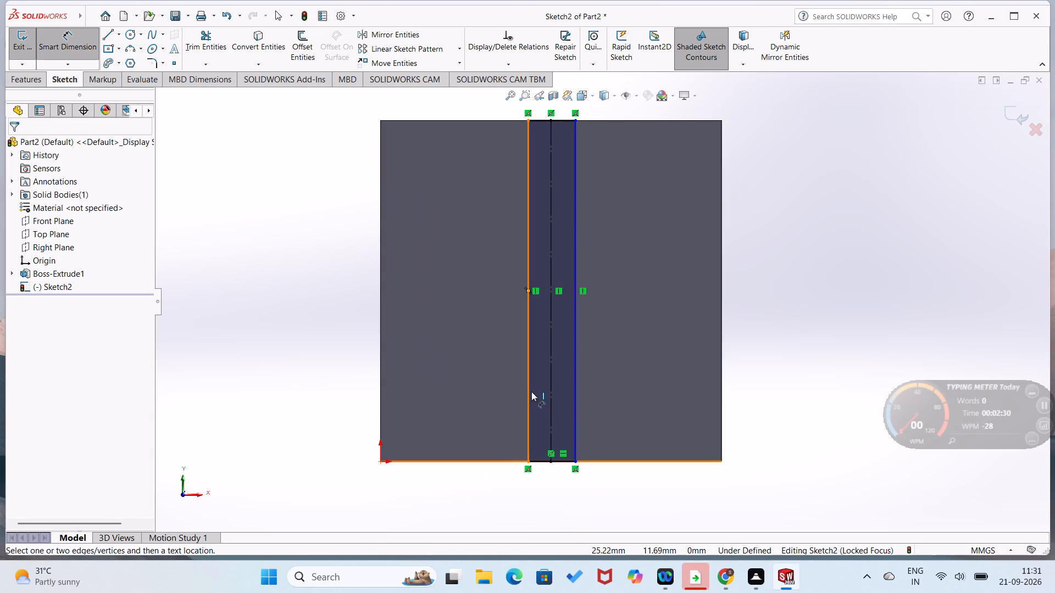
{"action": "left_click", "coordinate": [545, 460]}
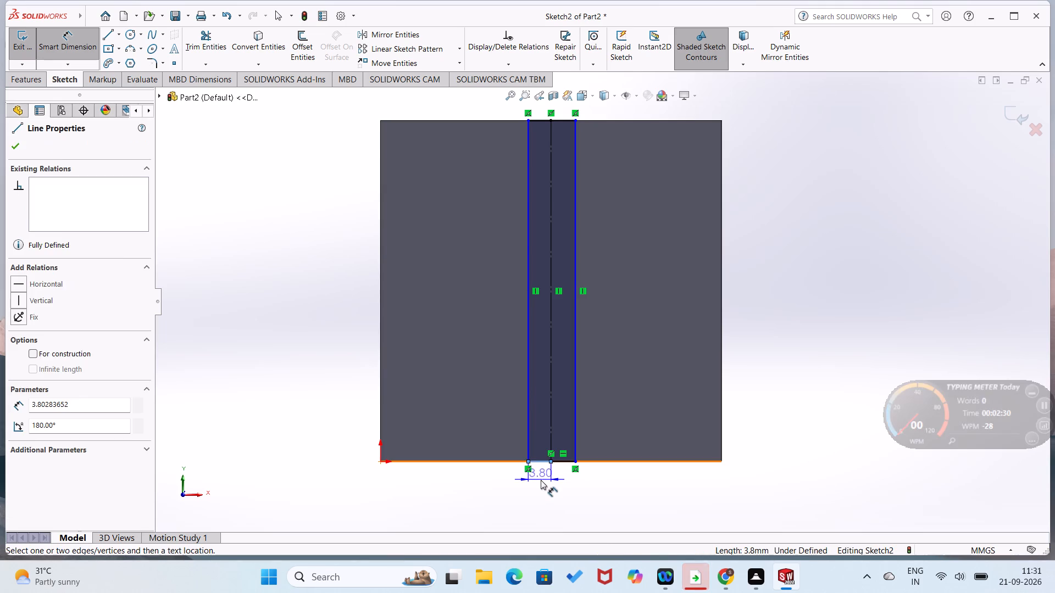
{"action": "left_click", "coordinate": [541, 480]}
{"action": "key", "text": "6"}
{"action": "key", "text": "Return"}
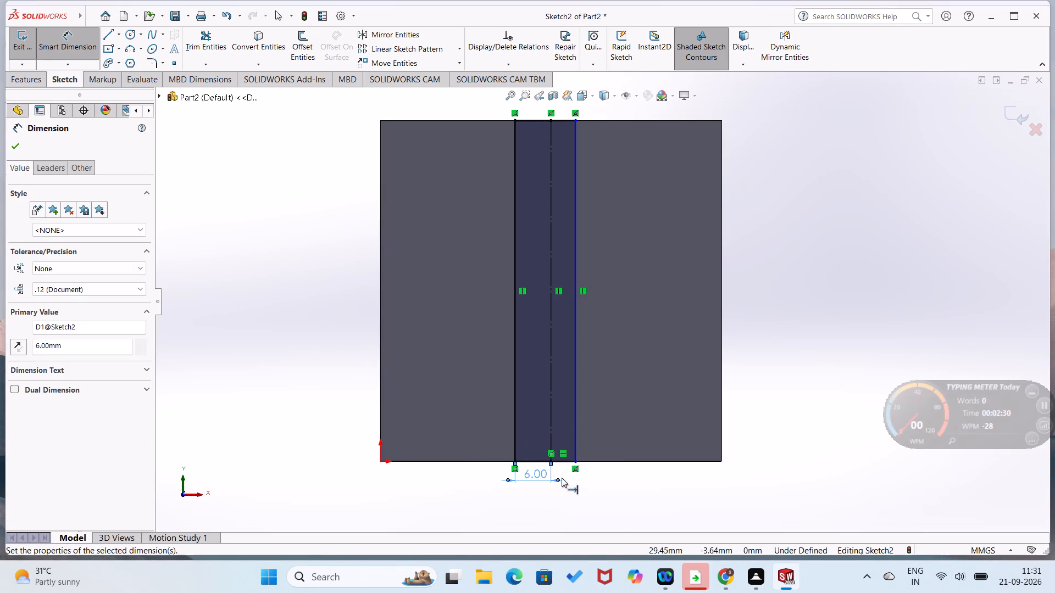
{"action": "left_click", "coordinate": [565, 461]}
{"action": "left_click", "coordinate": [563, 478]}
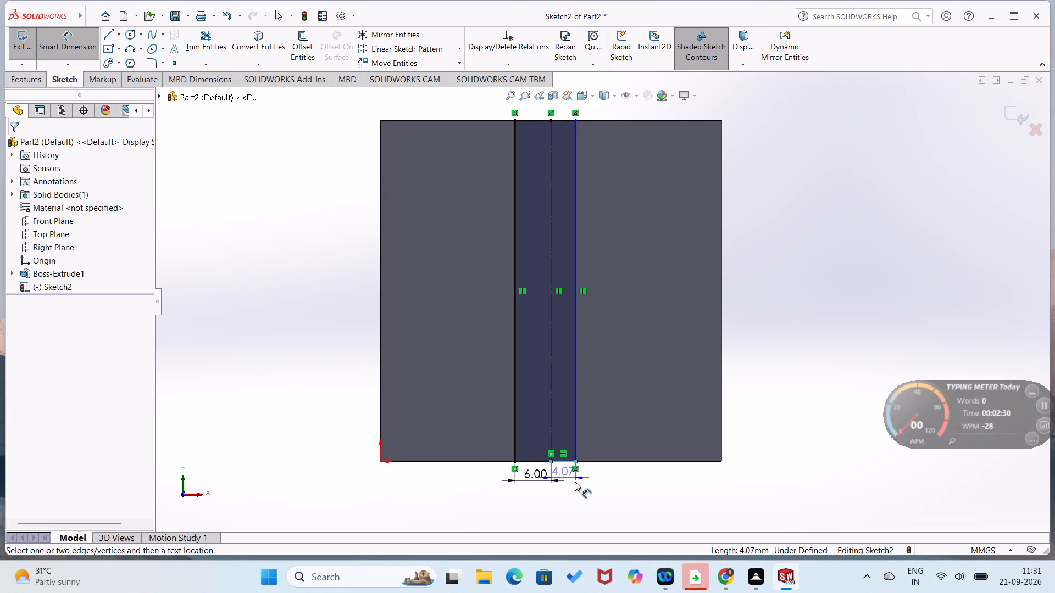
{"action": "key", "text": "6"}
{"action": "key", "text": "Return"}
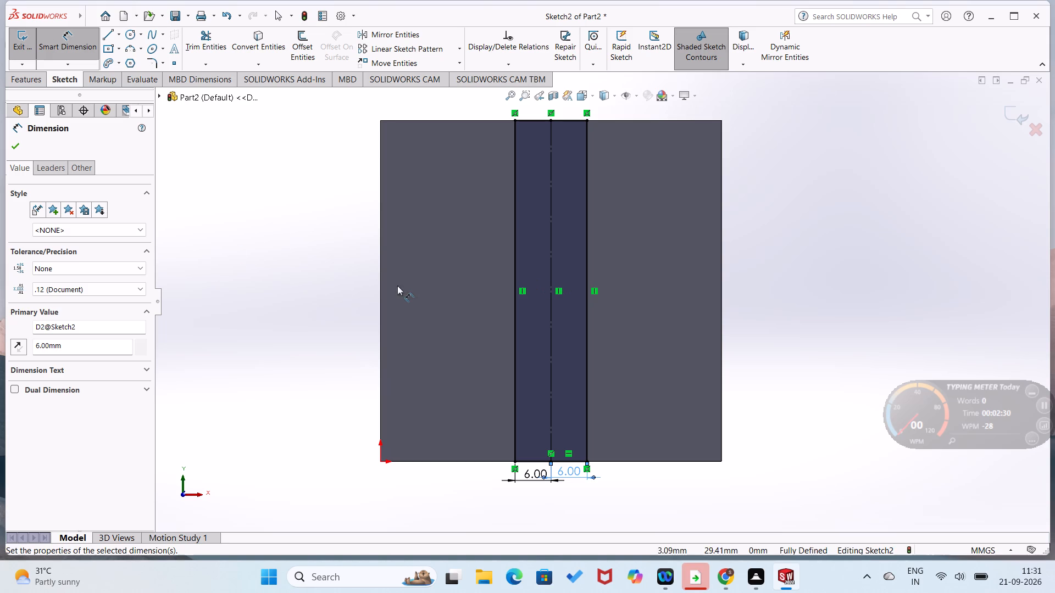
{"action": "left_click", "coordinate": [8, 146]}
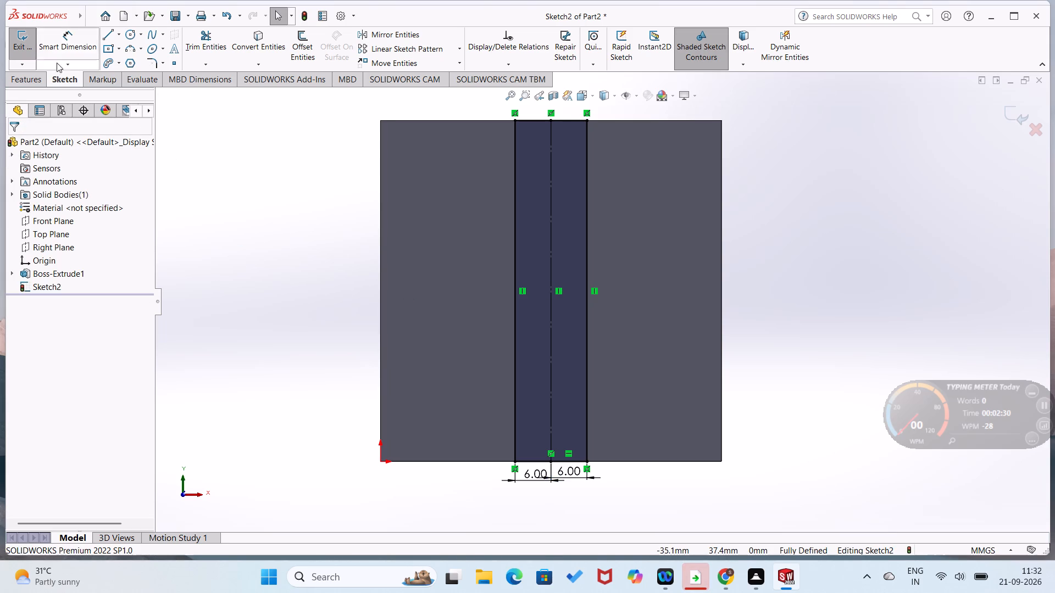
{"action": "left_click", "coordinate": [24, 57]}
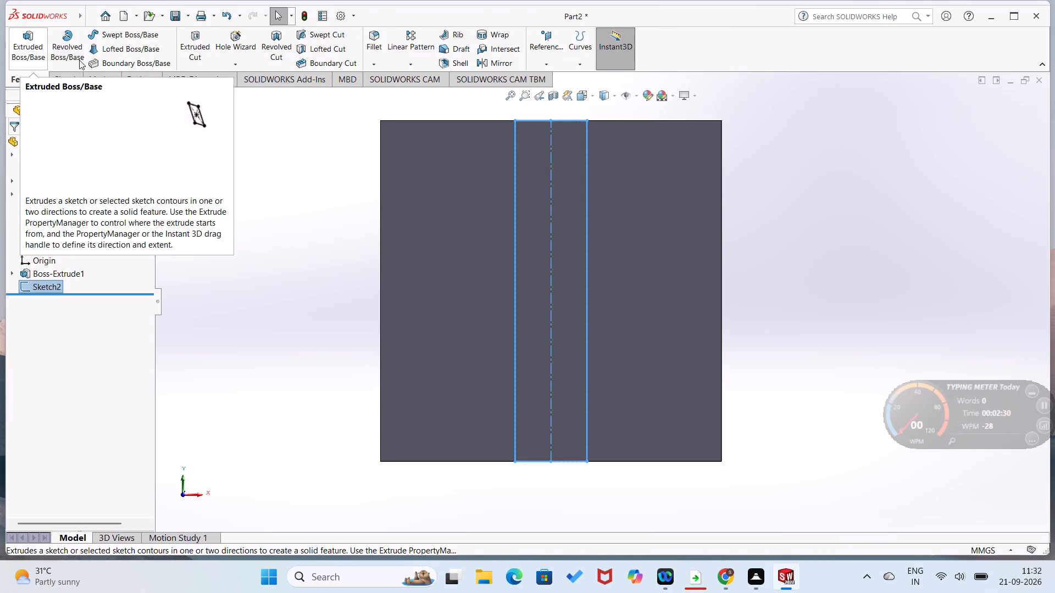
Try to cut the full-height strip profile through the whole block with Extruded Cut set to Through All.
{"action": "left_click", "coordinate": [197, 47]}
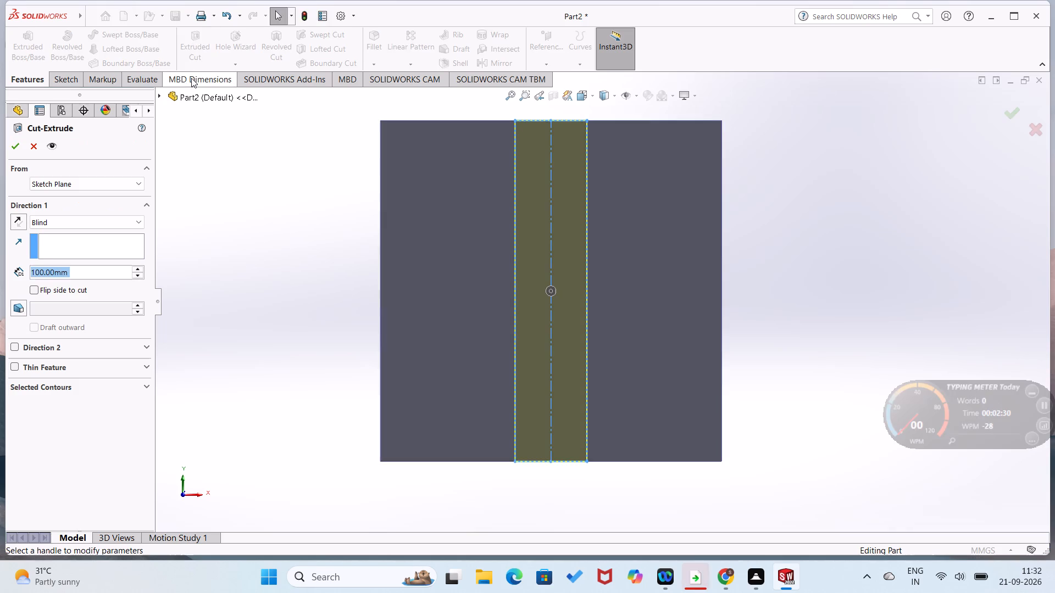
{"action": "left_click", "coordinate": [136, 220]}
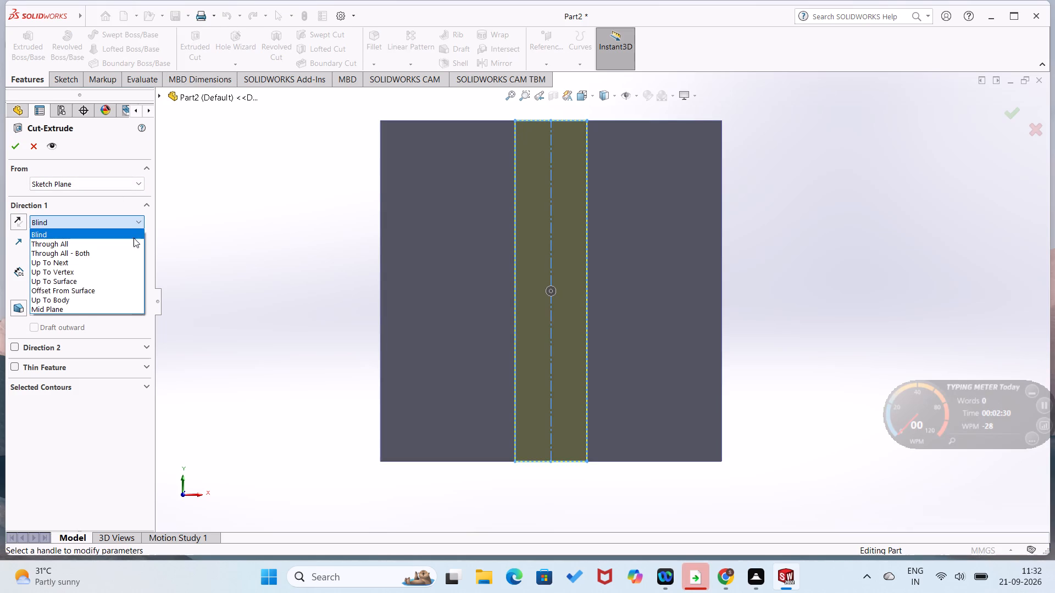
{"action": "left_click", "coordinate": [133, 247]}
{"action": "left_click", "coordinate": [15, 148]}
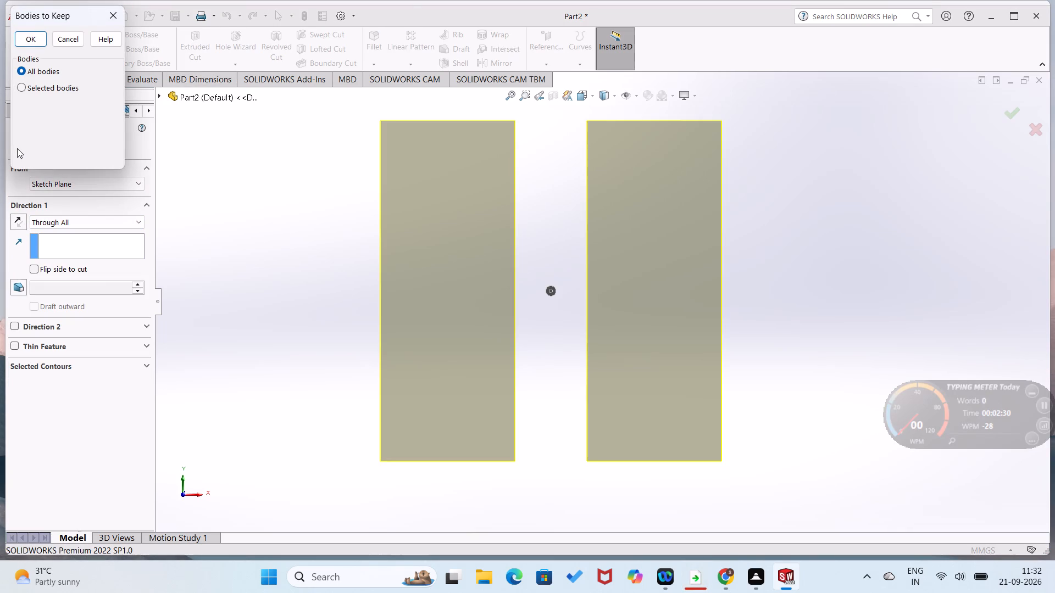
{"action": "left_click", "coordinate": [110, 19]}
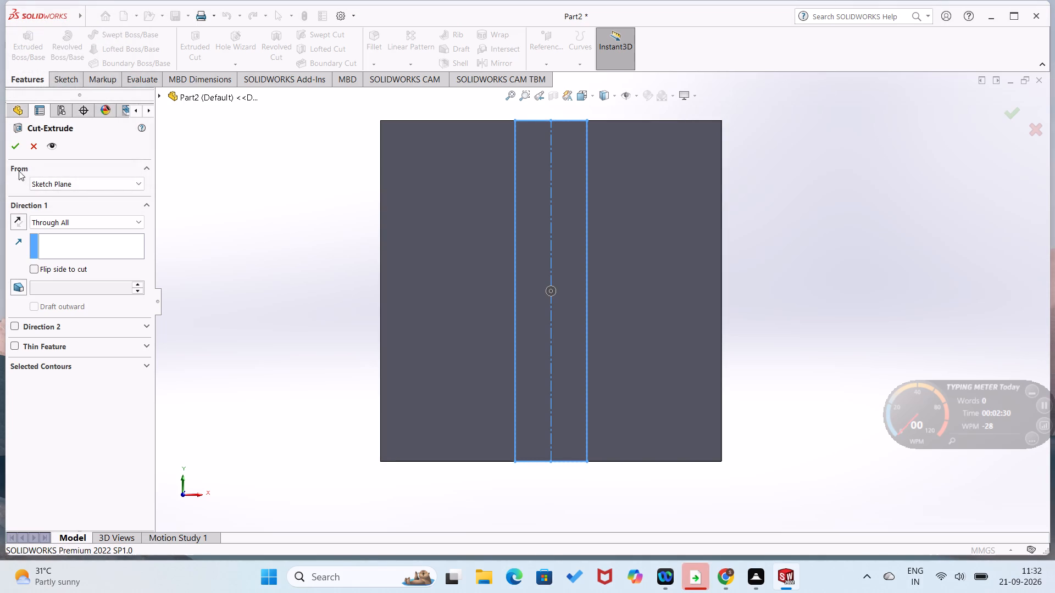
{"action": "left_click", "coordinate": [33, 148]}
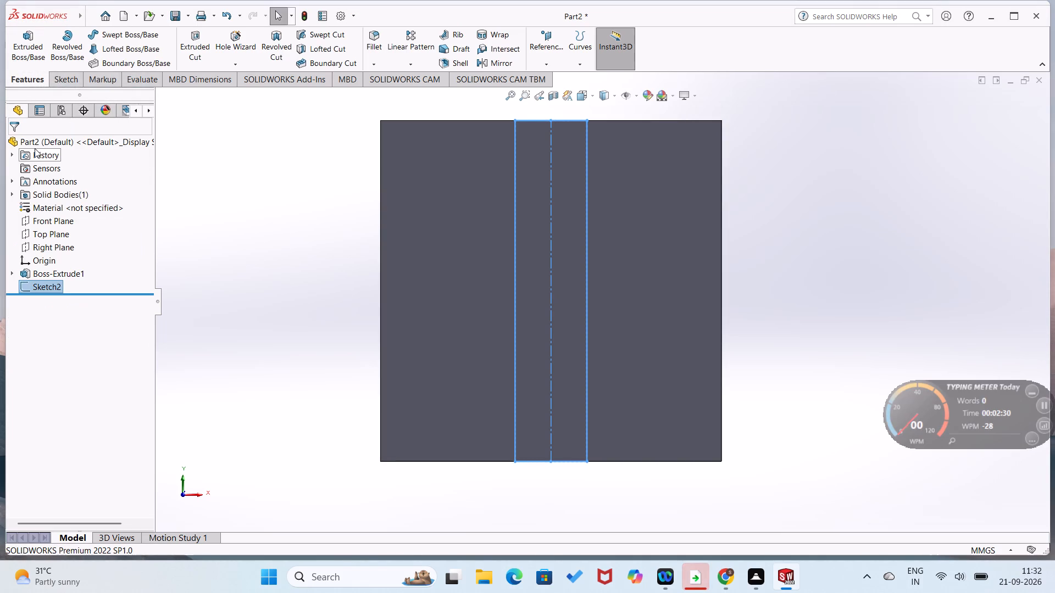
Undo the strip's 6 mm dimensions, its outline lines and the construction conversion, back to the single central vertical line.
{"action": "key", "text": "ctrl+z"}
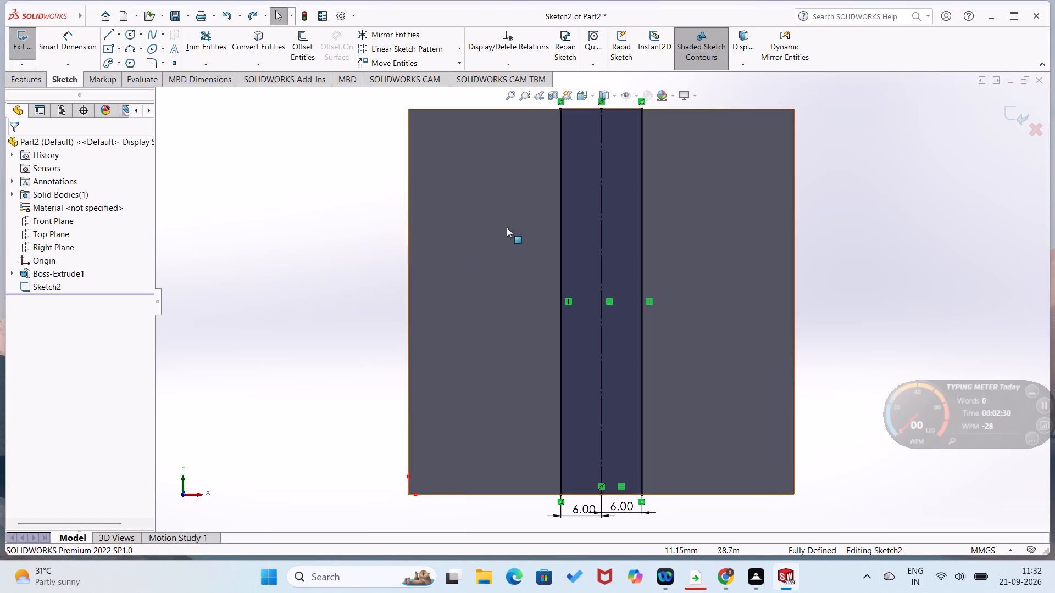
{"action": "left_click", "coordinate": [561, 237]}
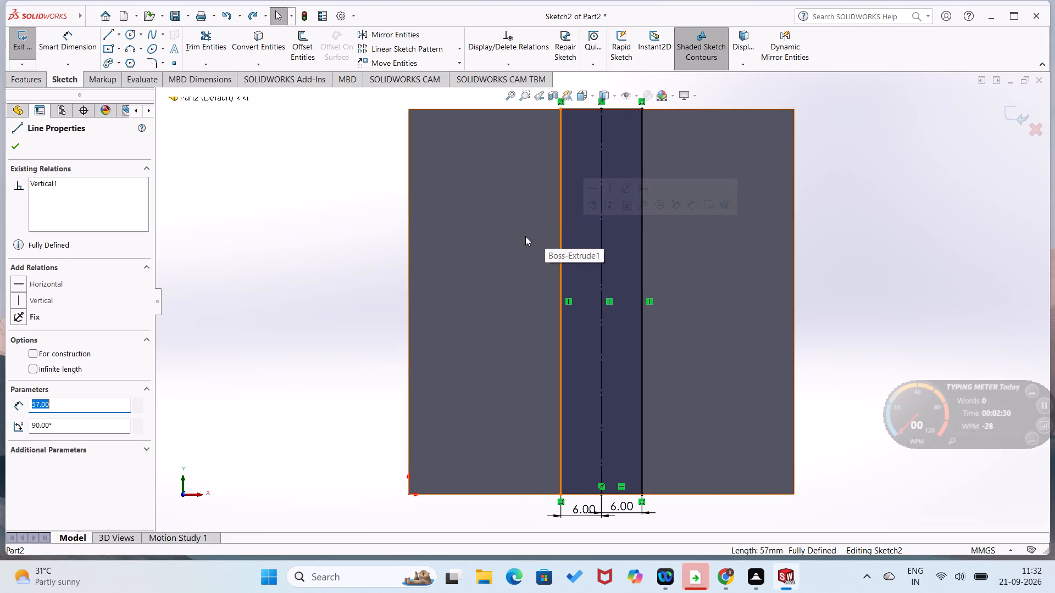
{"action": "key", "text": "ctrl+z"}
{"action": "key", "text": "ctrl+z"}
{"action": "key", "text": "ctrl+z"}
{"action": "key", "text": "ctrl+z"}
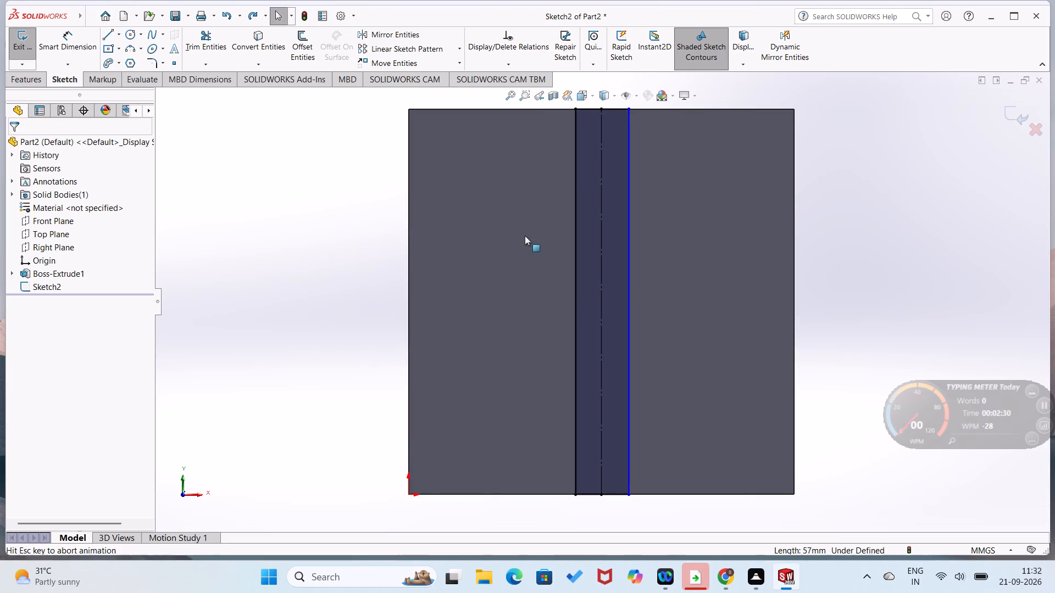
{"action": "key", "text": "ctrl+z"}
{"action": "key", "text": "ctrl+z"}
{"action": "key", "text": "ctrl+z"}
{"action": "key", "text": "ctrl+z"}
{"action": "key", "text": "ctrl+z"}
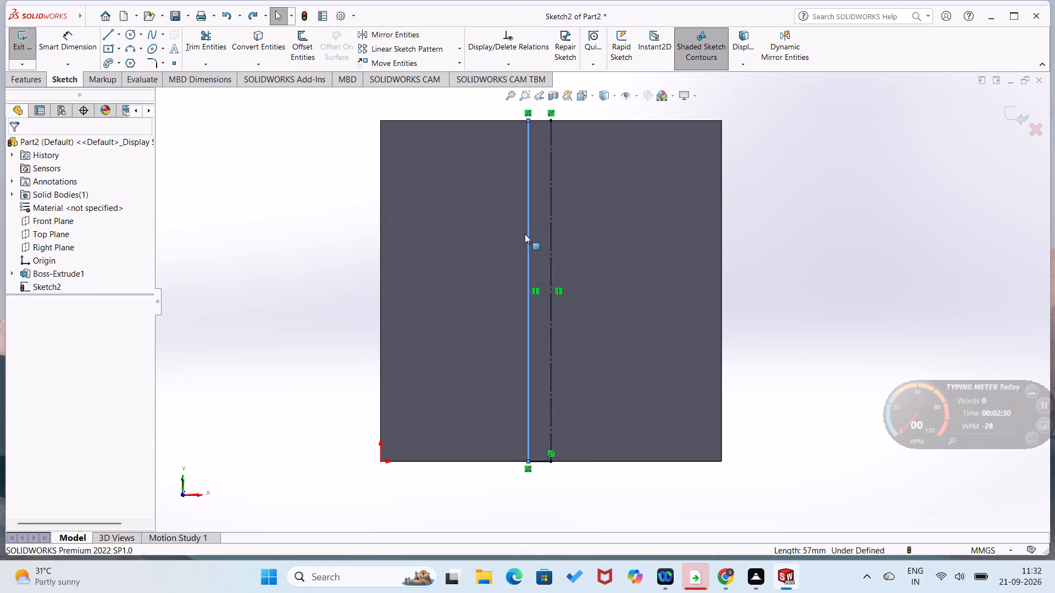
{"action": "key", "text": "ctrl+z"}
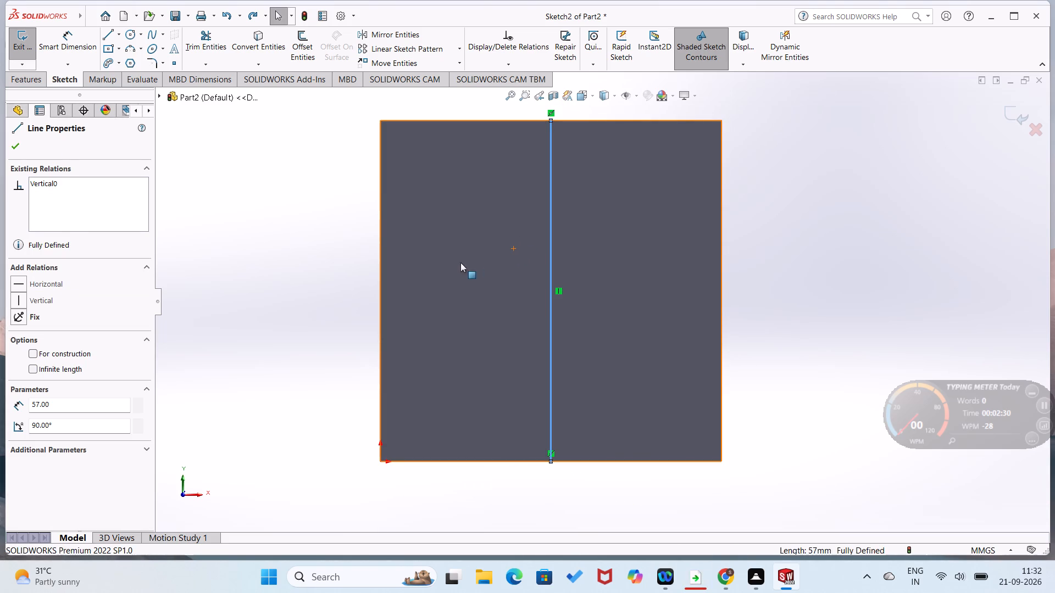
Convert the central vertical line on the block's face to construction geometry.
{"action": "right_click", "coordinate": [452, 265]}
{"action": "left_click", "coordinate": [481, 247]}
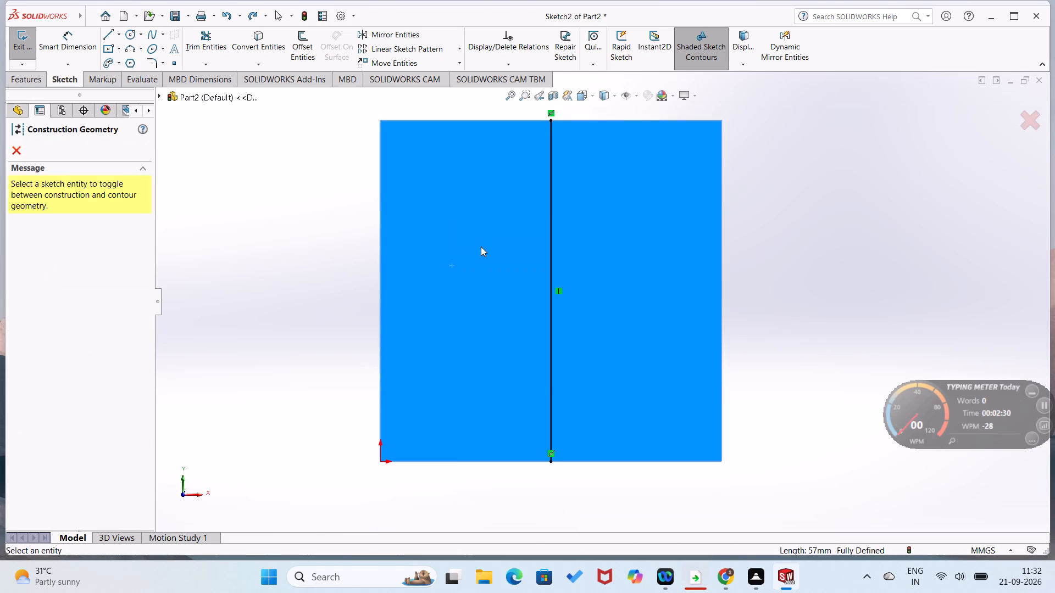
{"action": "left_click", "coordinate": [551, 255]}
{"action": "left_click", "coordinate": [325, 277]}
Sketch a closed rectangular profile about 9.6 mm wide and 45 mm tall around the construction line, rising from the block's bottom edge.
{"action": "right_click_drag", "start_coordinate": [342, 268], "coordinate": [186, 333]}
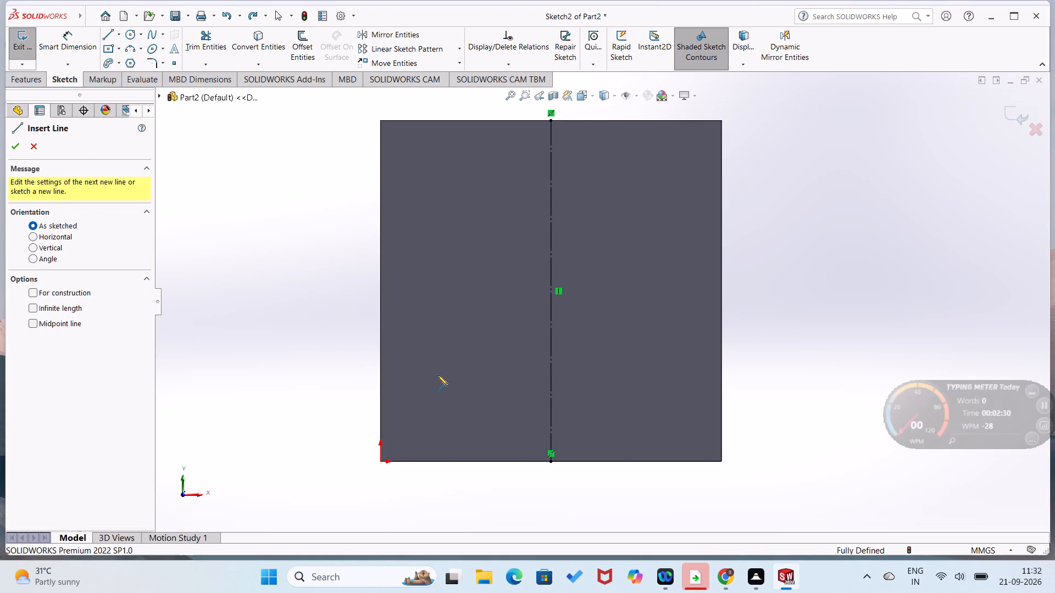
{"action": "left_click", "coordinate": [551, 462]}
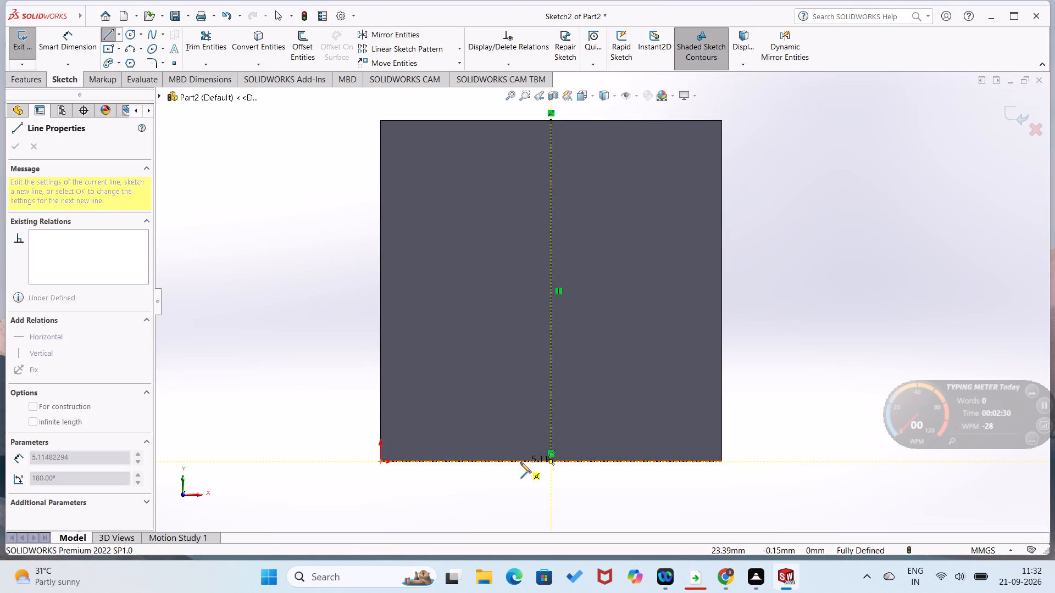
{"action": "left_click", "coordinate": [520, 462]}
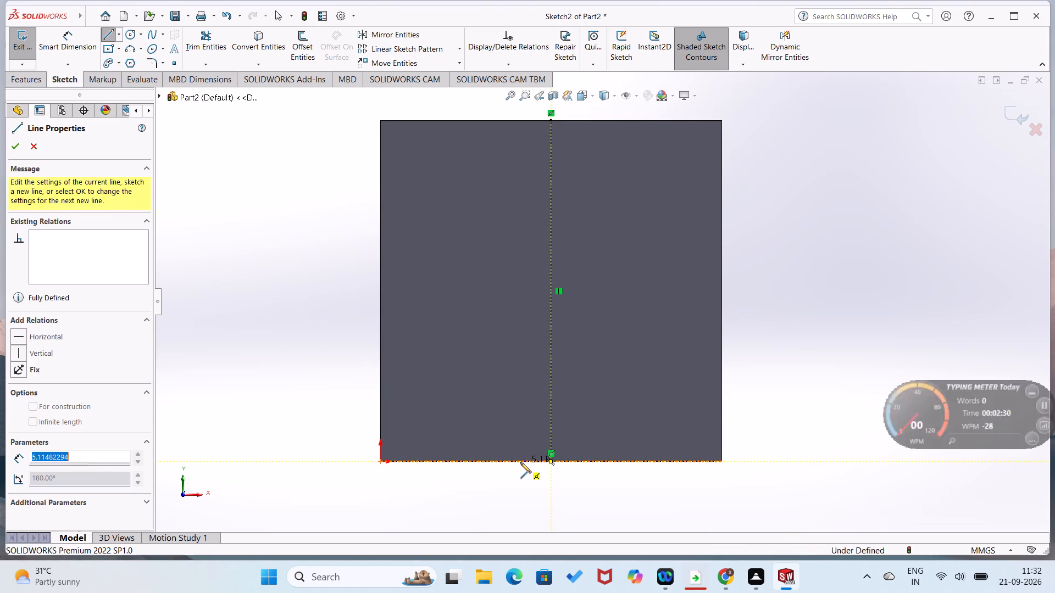
{"action": "left_click", "coordinate": [520, 191]}
{"action": "left_click", "coordinate": [578, 189]}
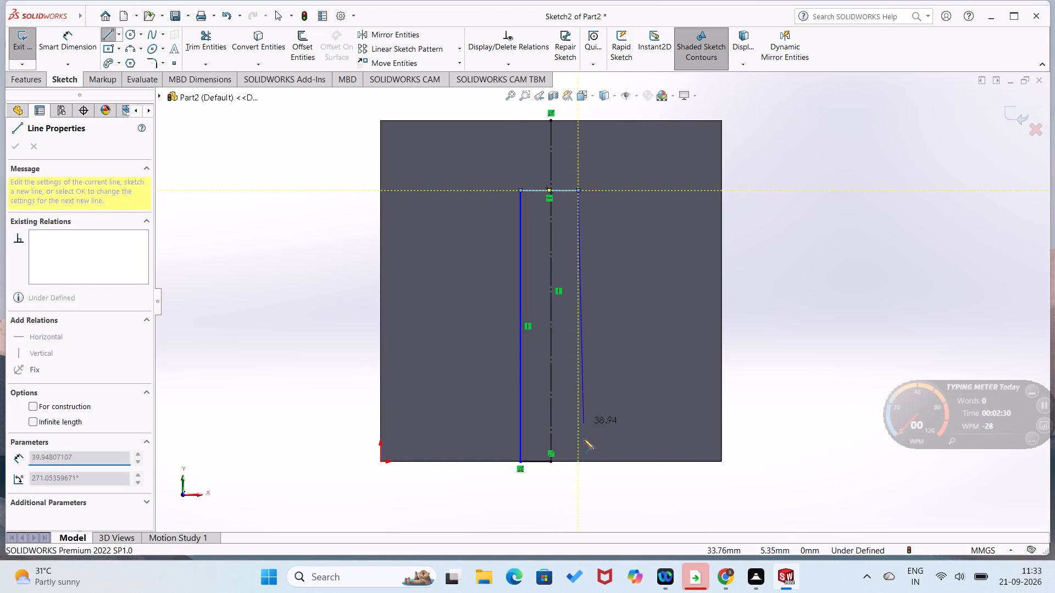
{"action": "left_click", "coordinate": [576, 460]}
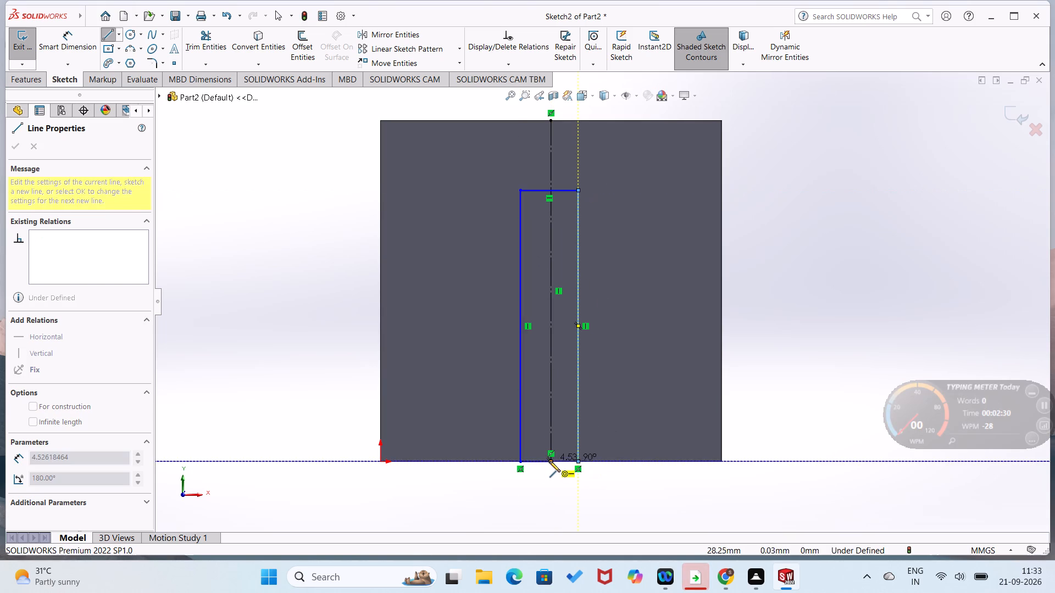
{"action": "left_click", "coordinate": [551, 462]}
Dimension both bottom segments of the profile, on either side of the construction line, to 6 mm each.
{"action": "right_click_drag", "start_coordinate": [551, 462], "coordinate": [564, 381]}
{"action": "left_click", "coordinate": [538, 463]}
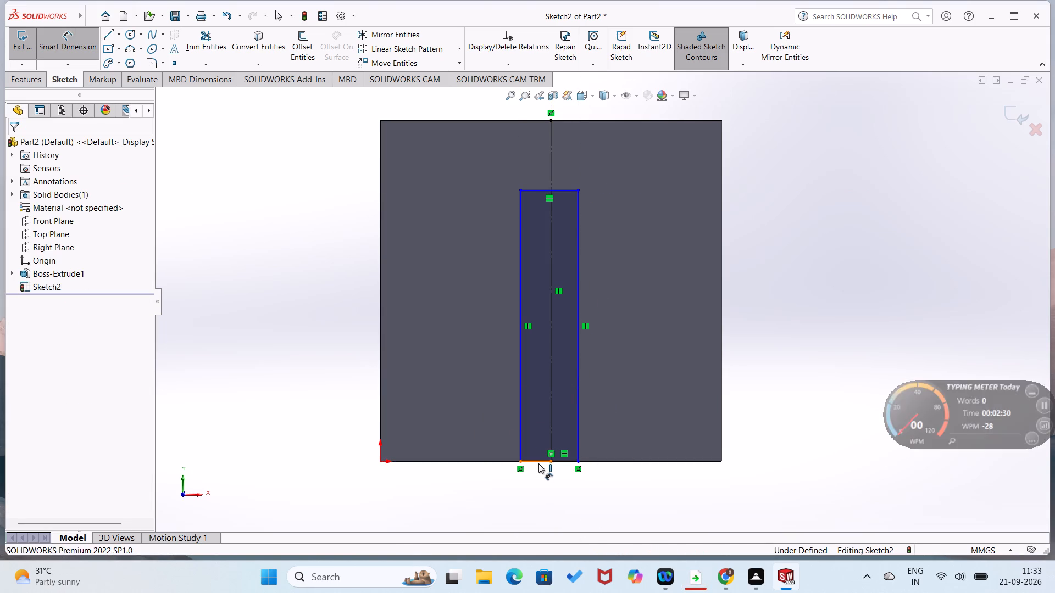
{"action": "left_click", "coordinate": [537, 488]}
{"action": "key", "text": "6"}
{"action": "key", "text": "Return"}
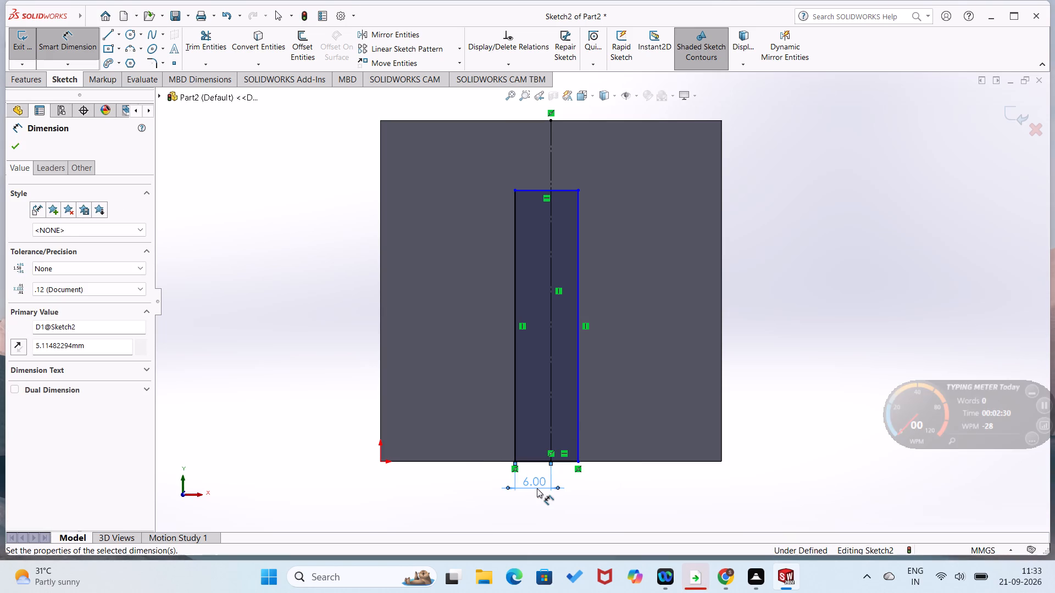
{"action": "left_click", "coordinate": [568, 458]}
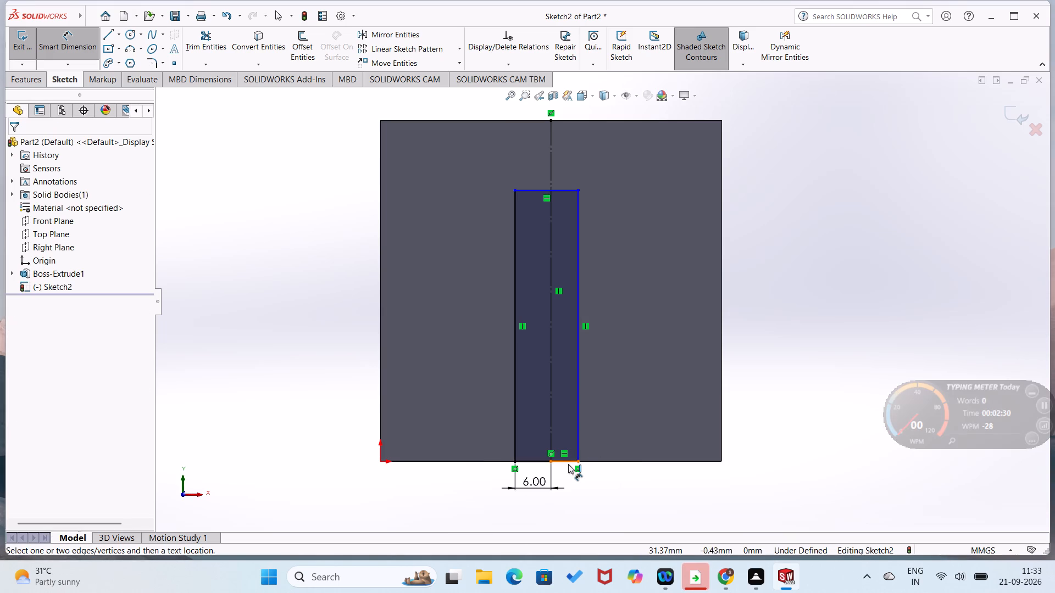
{"action": "left_click", "coordinate": [567, 458]}
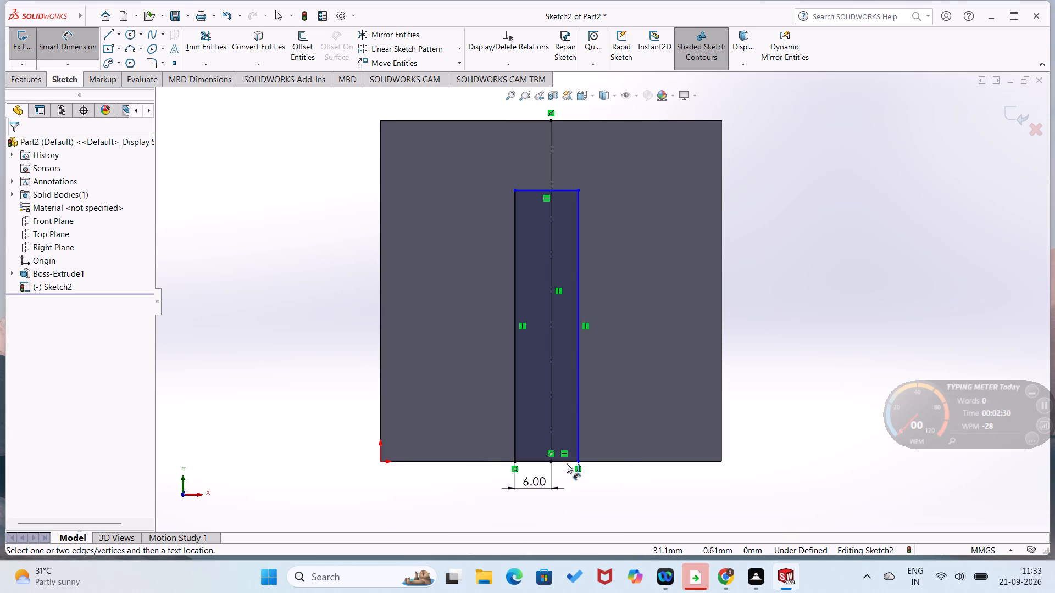
{"action": "left_click", "coordinate": [567, 461]}
{"action": "left_click", "coordinate": [571, 481]}
{"action": "key", "text": "6"}
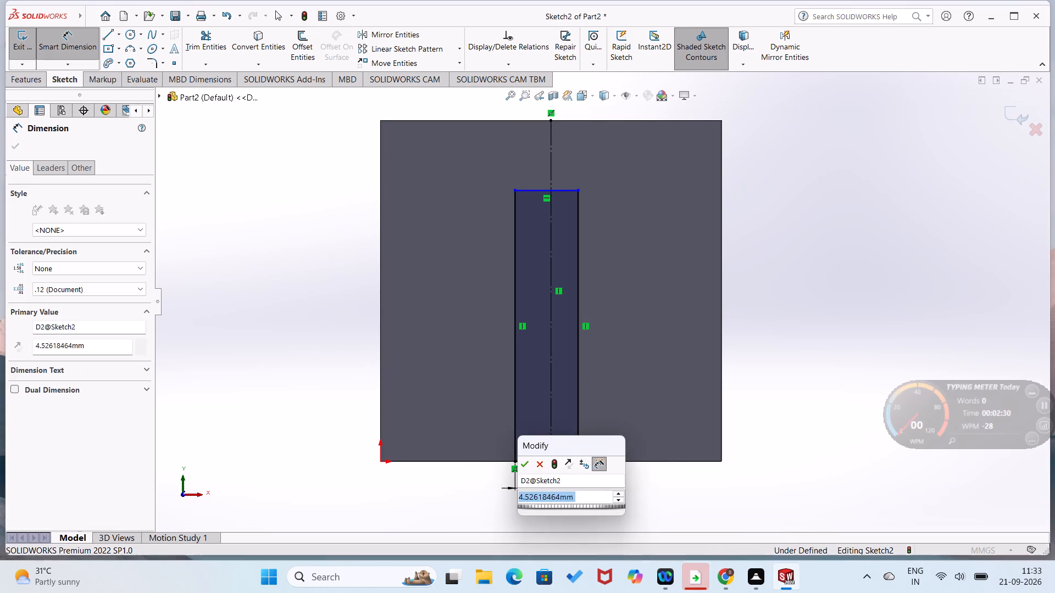
{"action": "key", "text": "Return"}
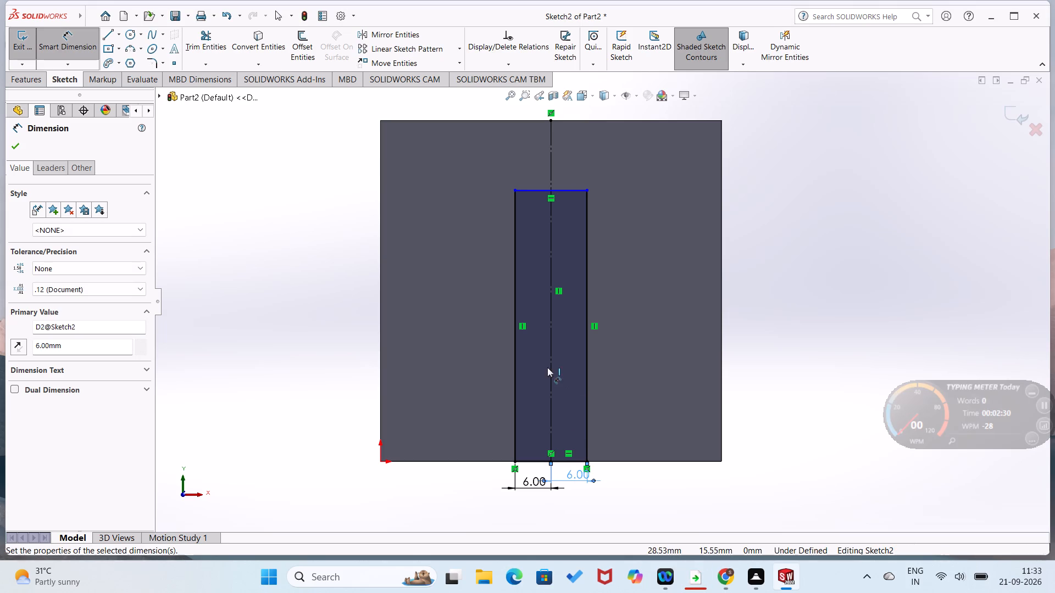
Dimension the profile's left vertical side to 52 mm, with 52 as the dimension's name.
{"action": "left_click", "coordinate": [515, 374]}
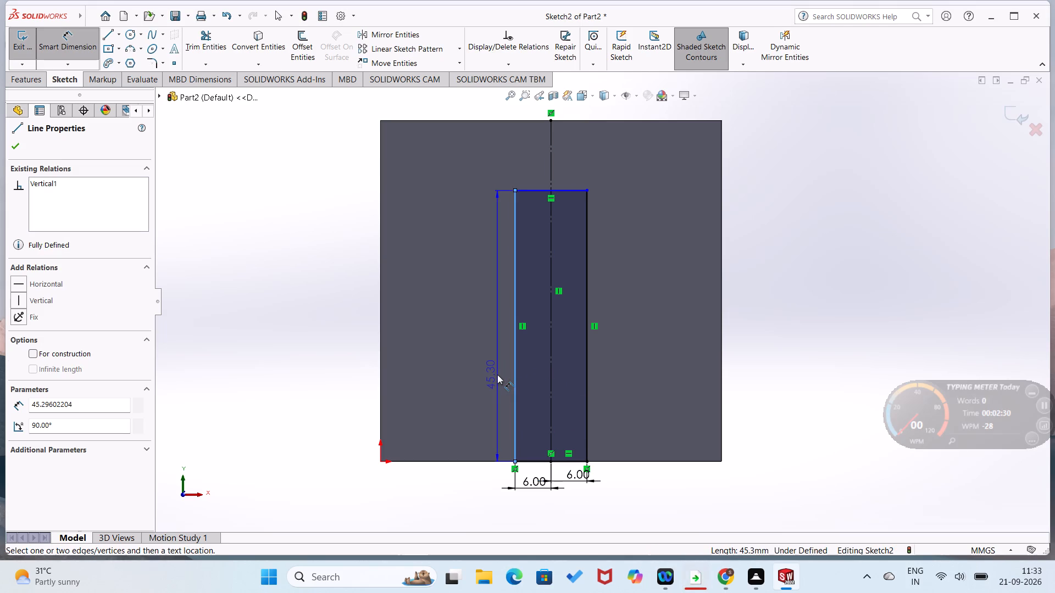
{"action": "type", "text": "50"}
{"action": "key", "text": "Return"}
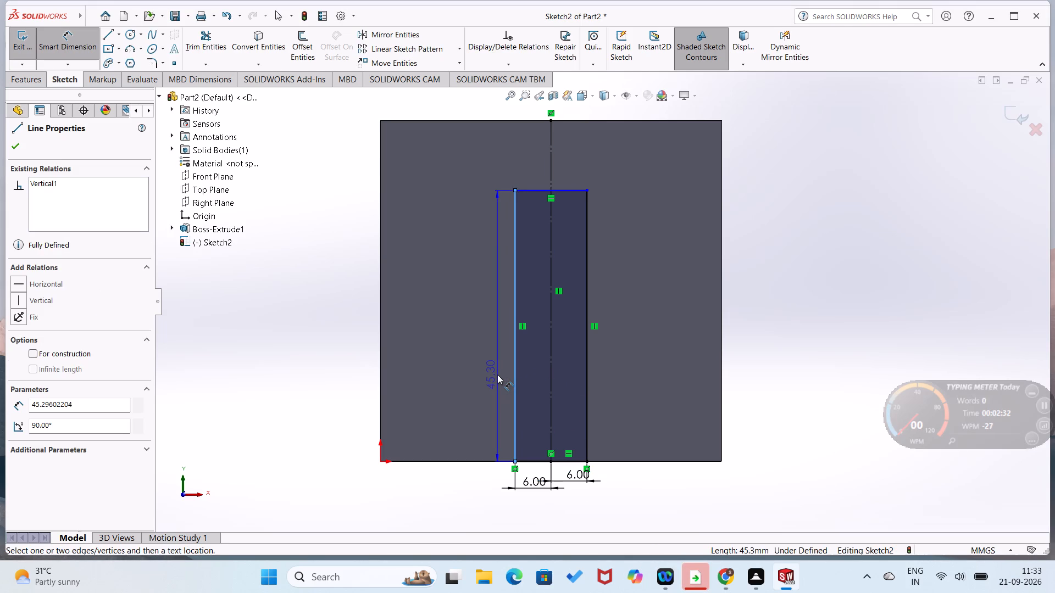
{"action": "double_click", "coordinate": [497, 374]}
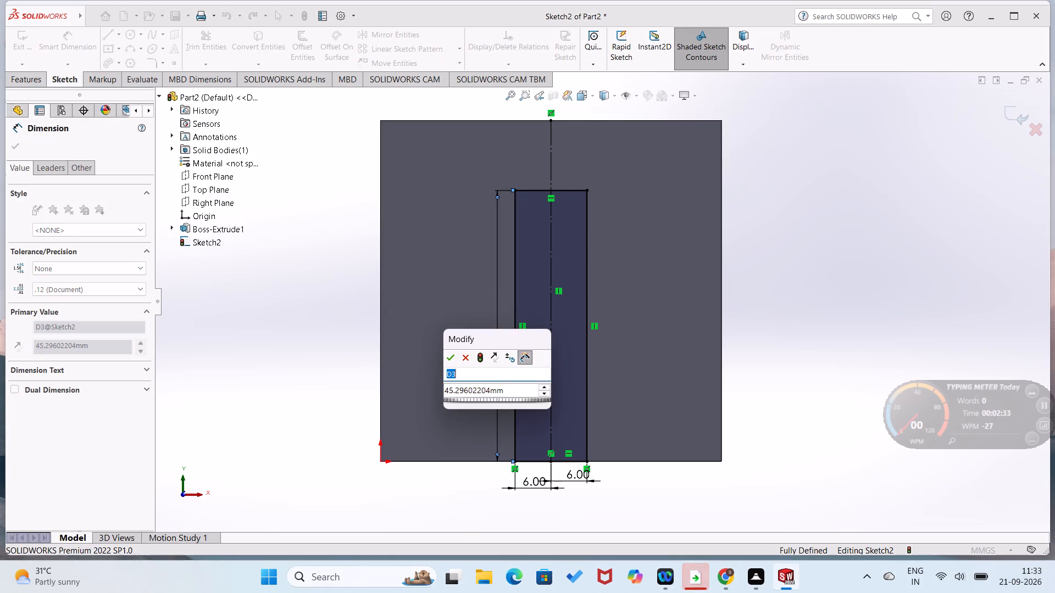
{"action": "type", "text": "52"}
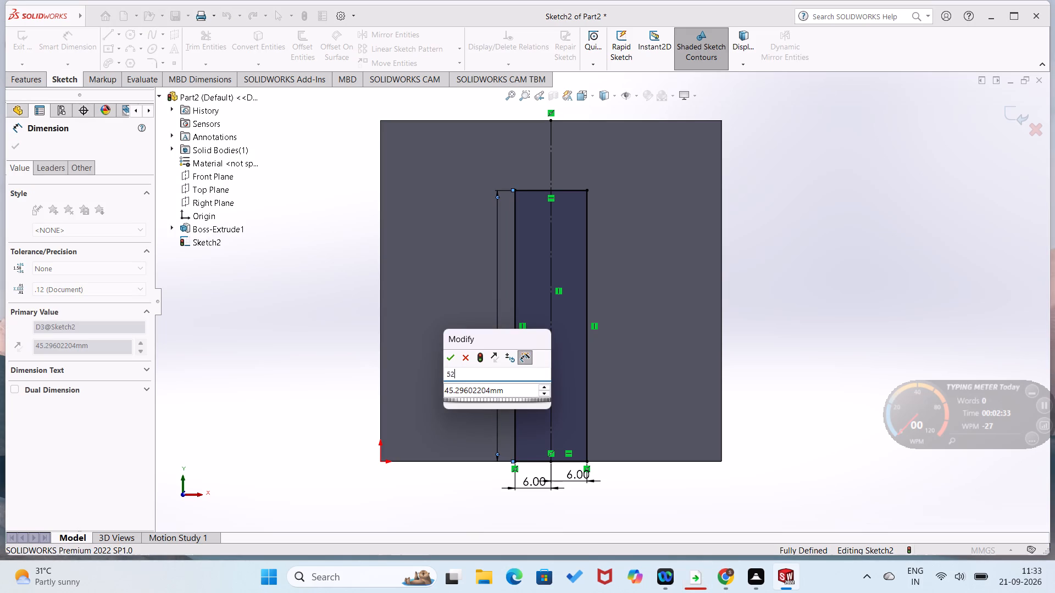
{"action": "key", "text": "Return"}
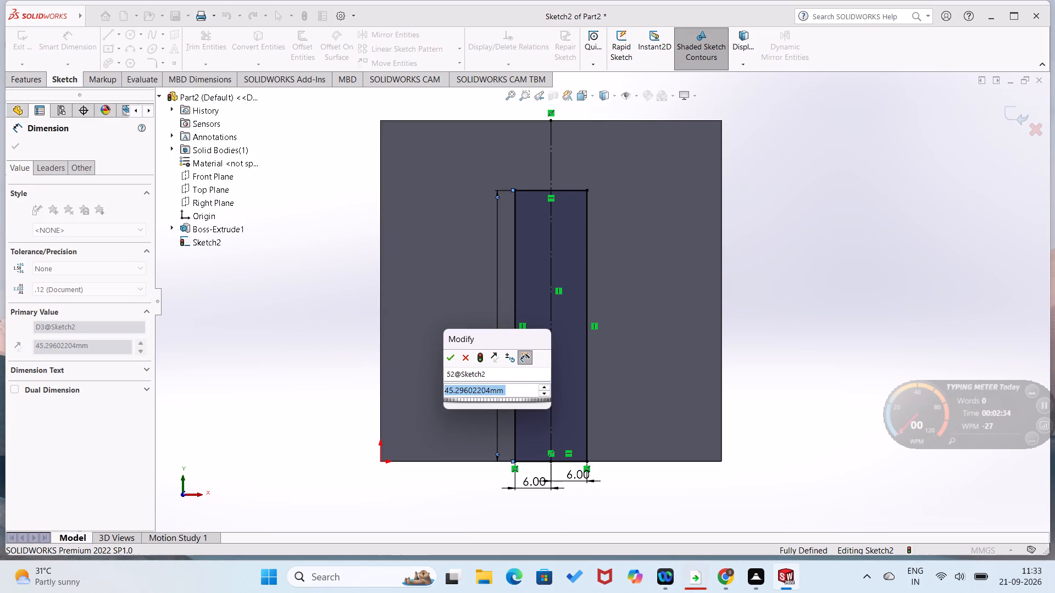
{"action": "key", "text": "2"}
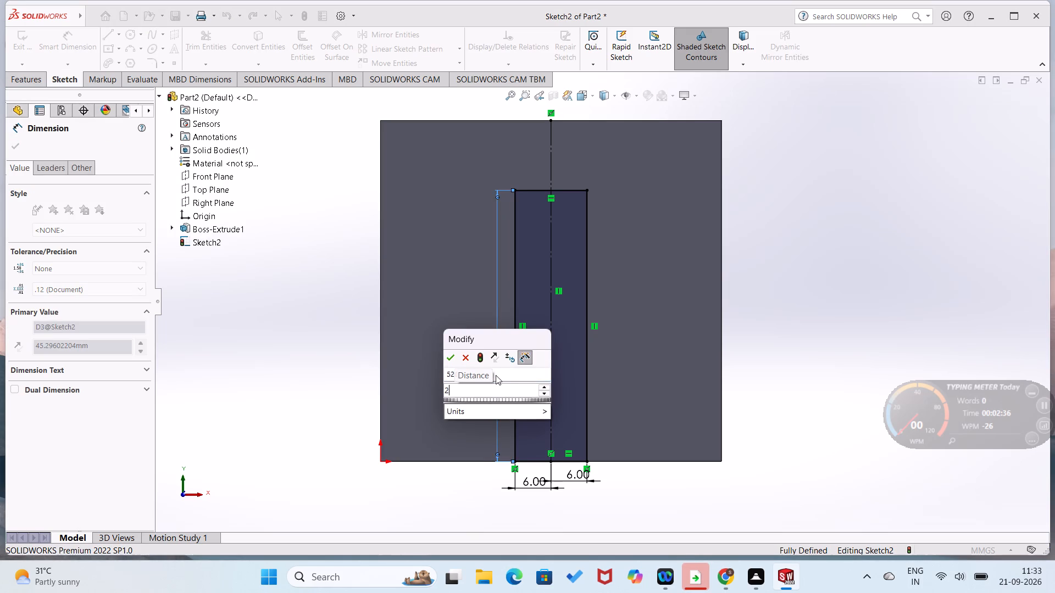
{"action": "key", "text": "BackSpace"}
{"action": "type", "text": "52"}
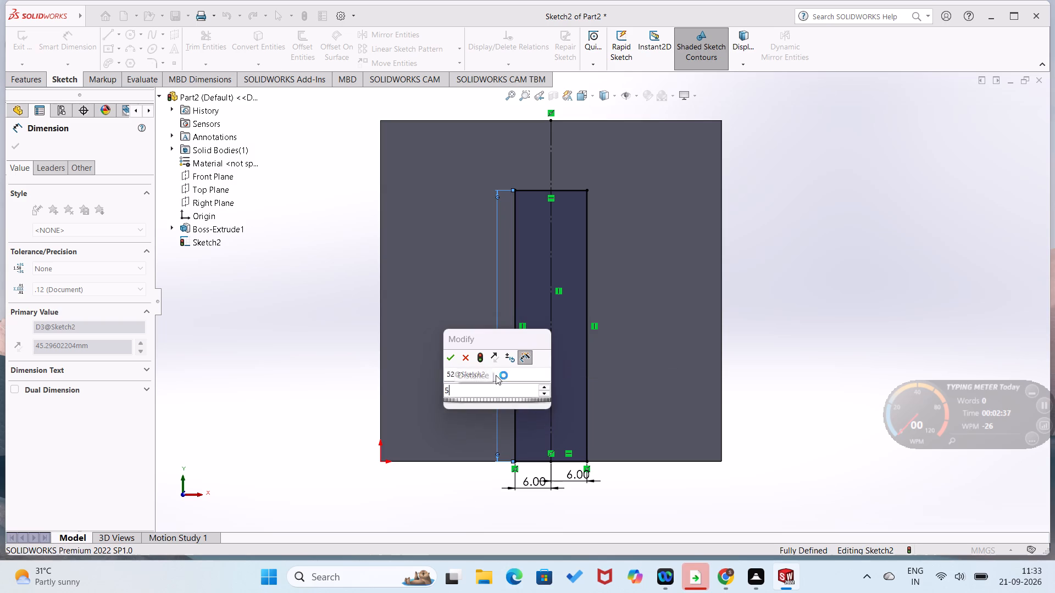
{"action": "key", "text": "Return"}
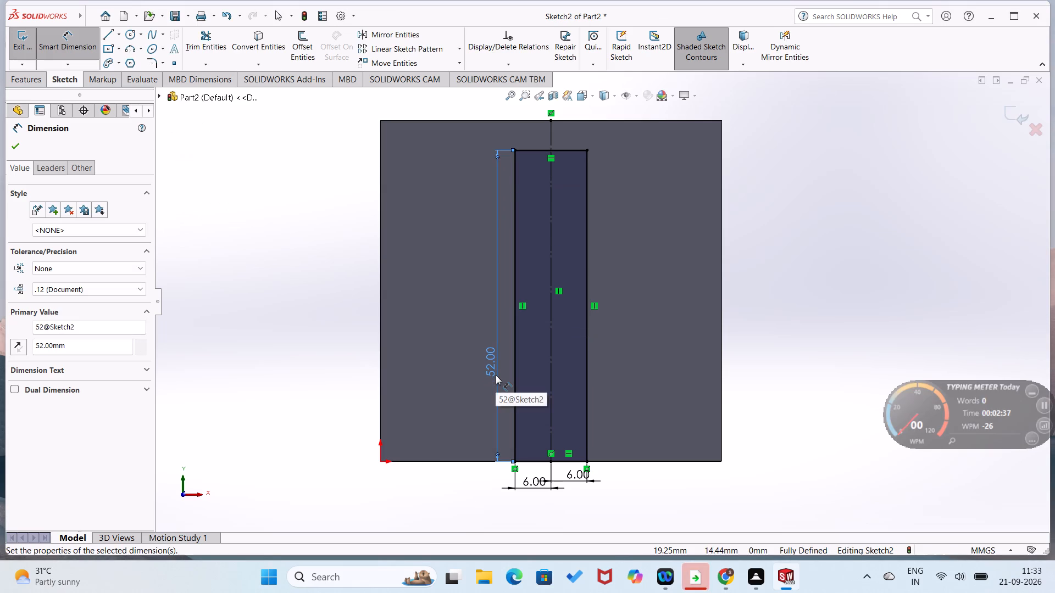
{"action": "left_click", "coordinate": [84, 248]}
{"action": "left_click", "coordinate": [256, 273]}
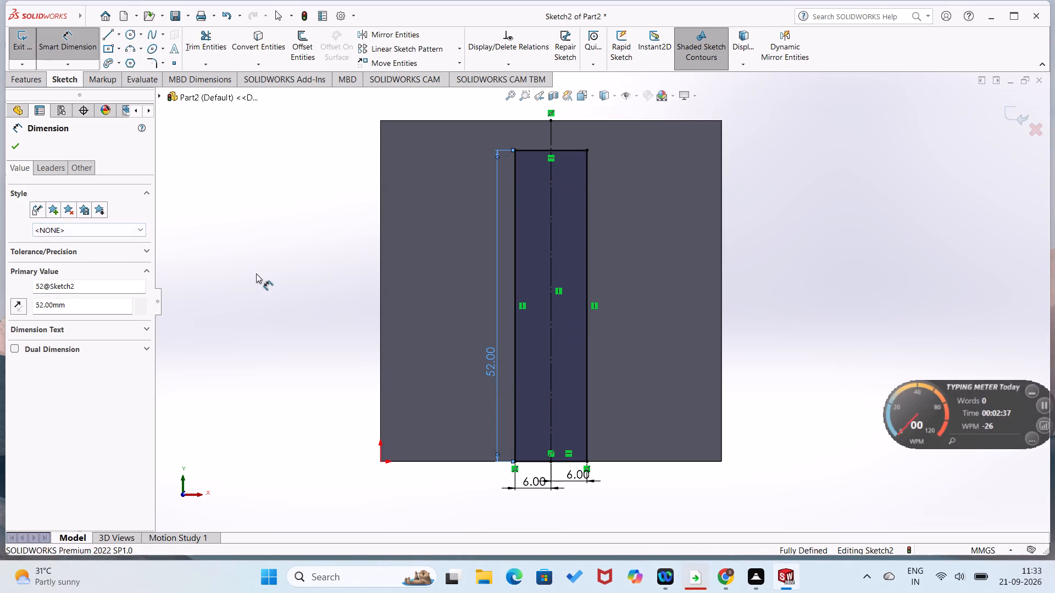
Cut-extrude the 12 by 52 mm profile into the block with a blind depth of 100 mm.
{"action": "left_click", "coordinate": [30, 75]}
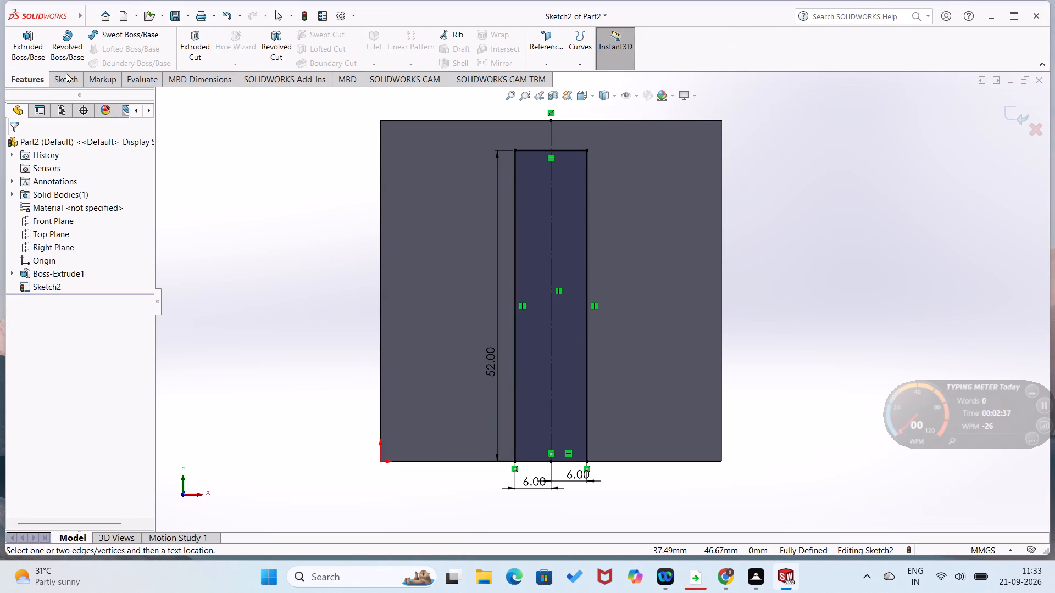
{"action": "left_click", "coordinate": [180, 38]}
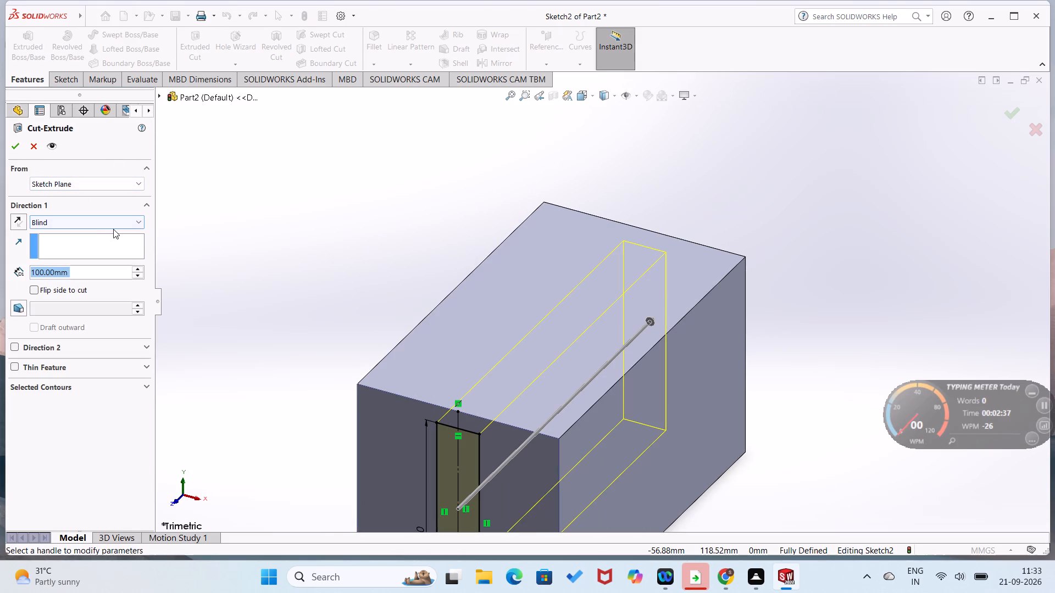
{"action": "left_click", "coordinate": [15, 141]}
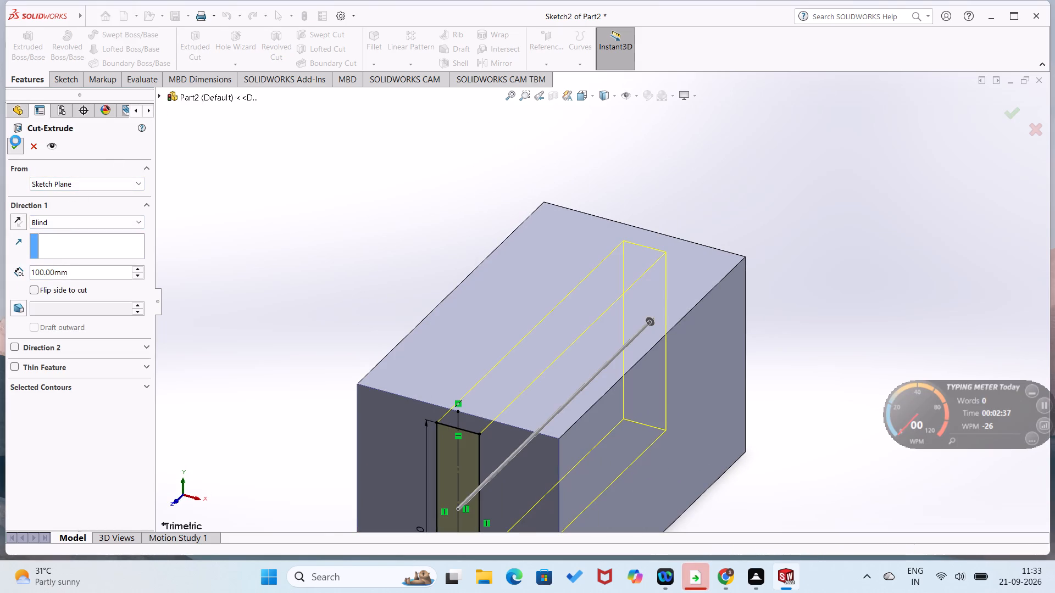
{"action": "left_click", "coordinate": [286, 281]}
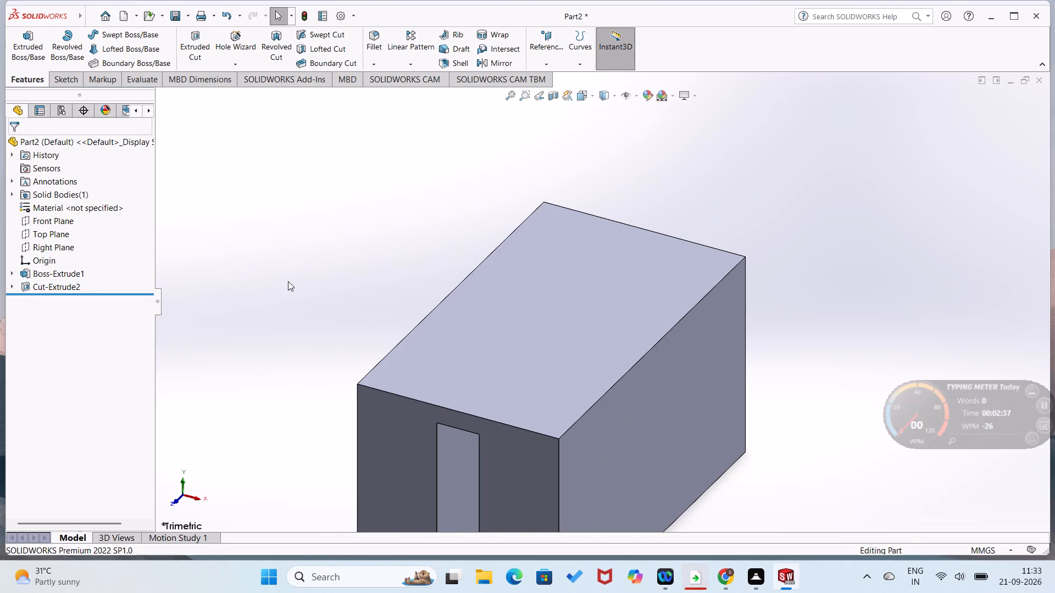
Start a new sketch on the block's slotted front face.
{"action": "scroll", "coordinate": [288, 283], "scroll_direction": "up", "scroll_amount": 2}
{"action": "right_click", "coordinate": [450, 463]}
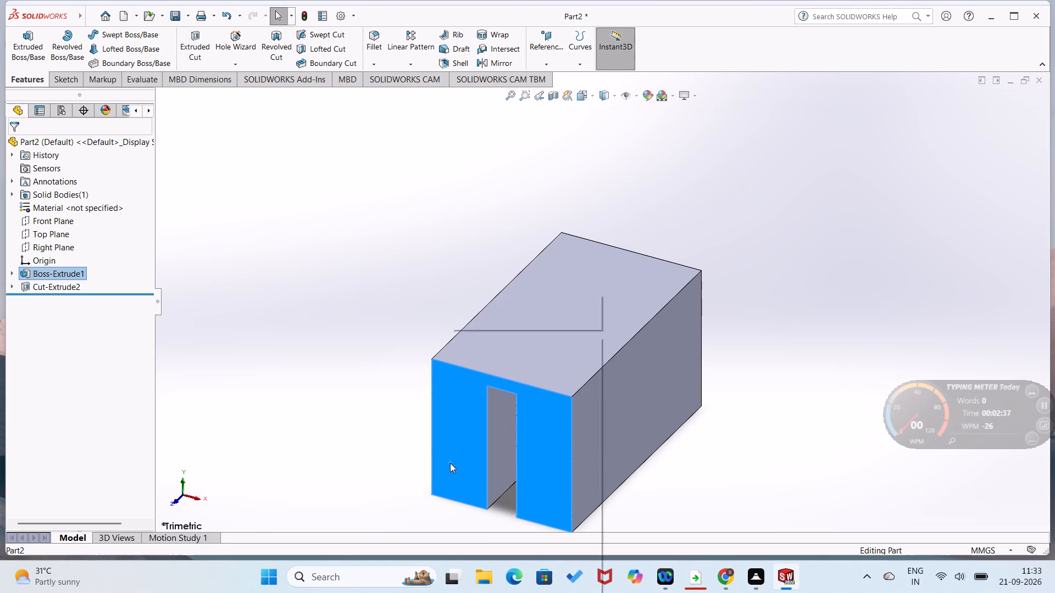
{"action": "left_click", "coordinate": [475, 319]}
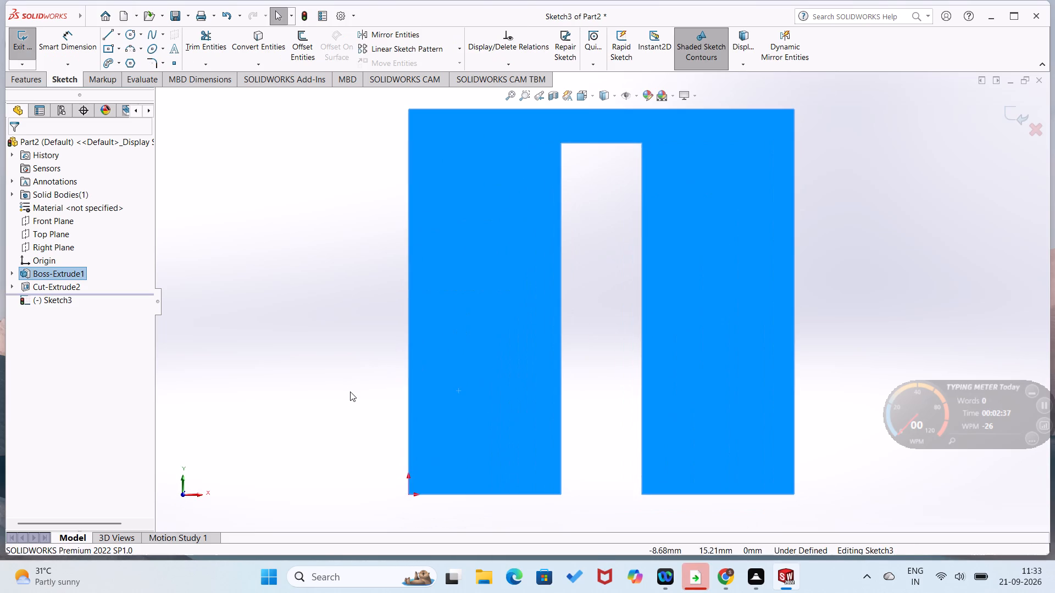
{"action": "left_click", "coordinate": [350, 391]}
Sketch a closed stepped base profile below the block, 57 mm wide at its bottom edge, widening to about 89 mm at the foot.
{"action": "scroll", "coordinate": [345, 394], "scroll_direction": "up", "scroll_amount": 2}
{"action": "right_click_drag", "start_coordinate": [345, 394], "coordinate": [211, 429]}
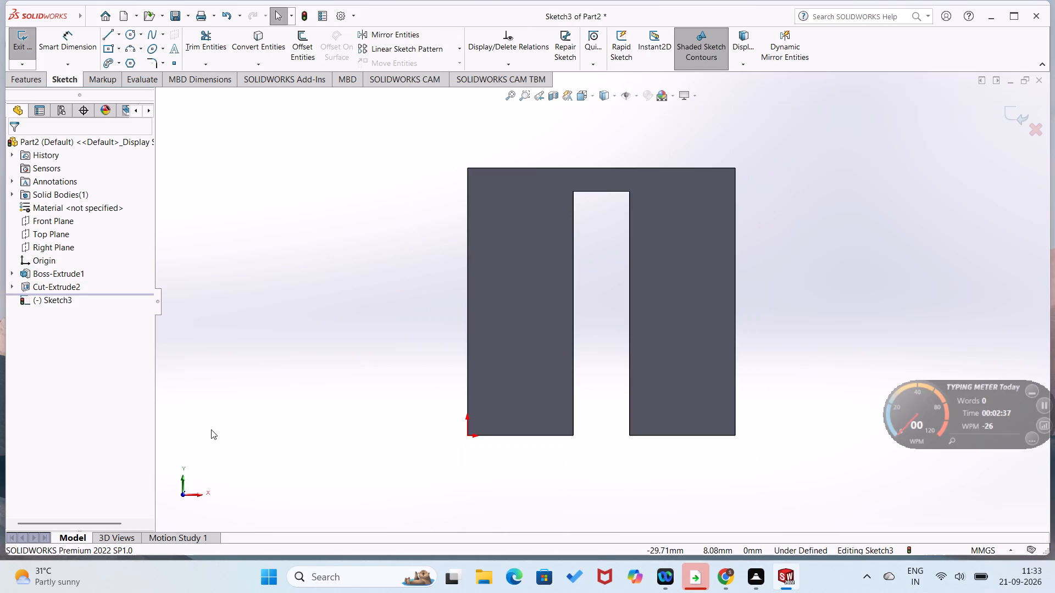
{"action": "right_click_drag", "start_coordinate": [211, 429], "coordinate": [214, 430]}
{"action": "left_click", "coordinate": [467, 437]}
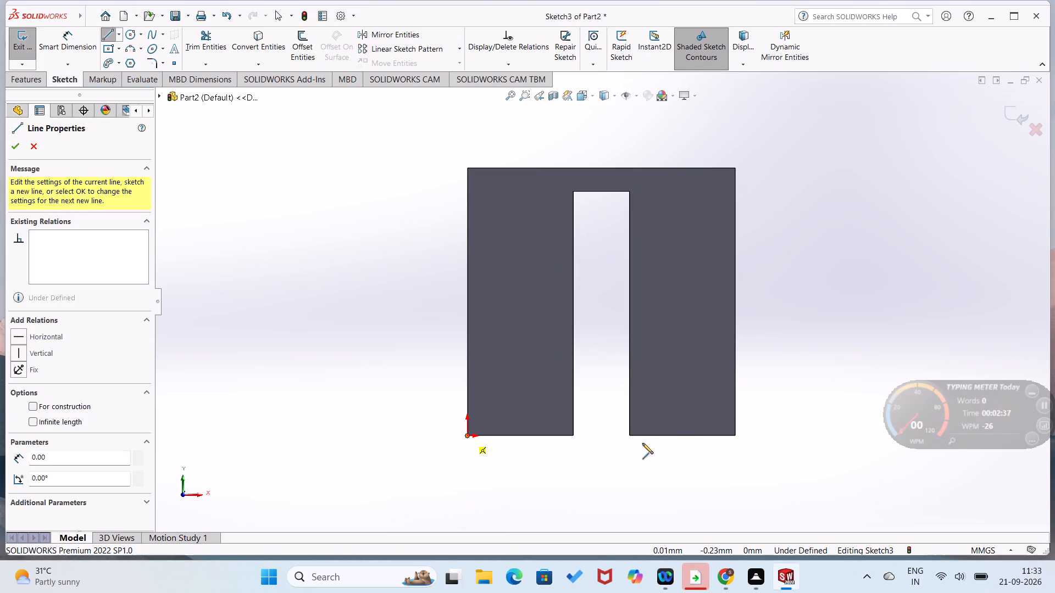
{"action": "left_click", "coordinate": [734, 435]}
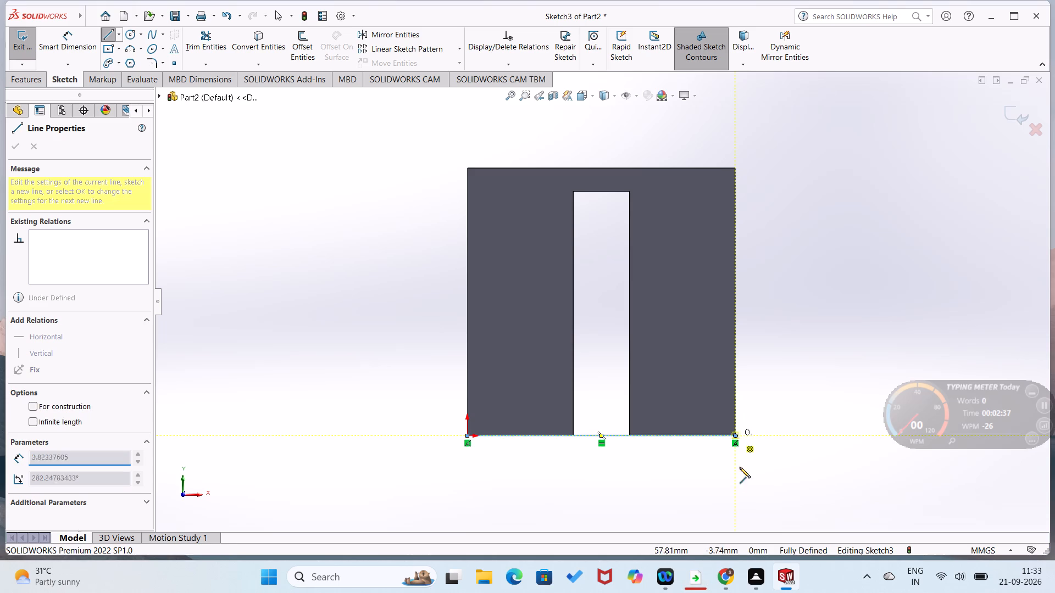
{"action": "left_click", "coordinate": [736, 495]}
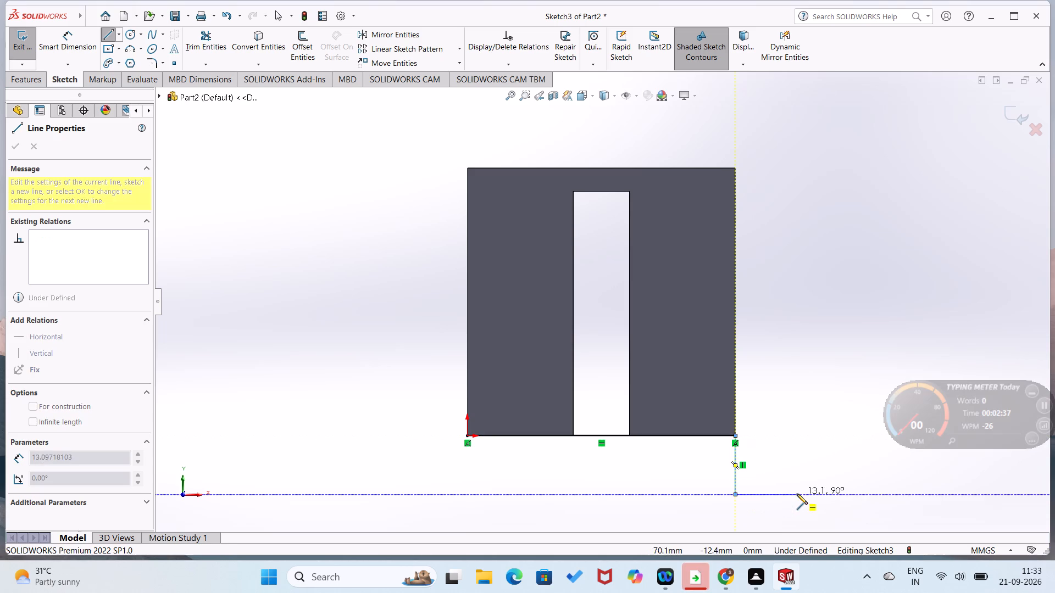
{"action": "left_click", "coordinate": [797, 493]}
{"action": "scroll", "coordinate": [797, 493], "scroll_direction": "up", "scroll_amount": 2}
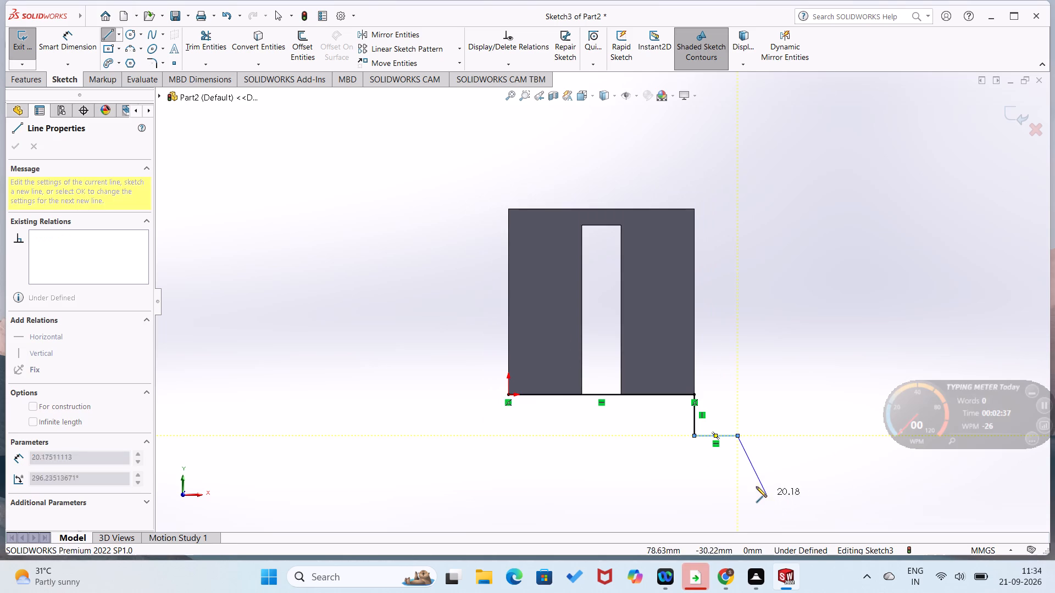
{"action": "left_click", "coordinate": [740, 478]}
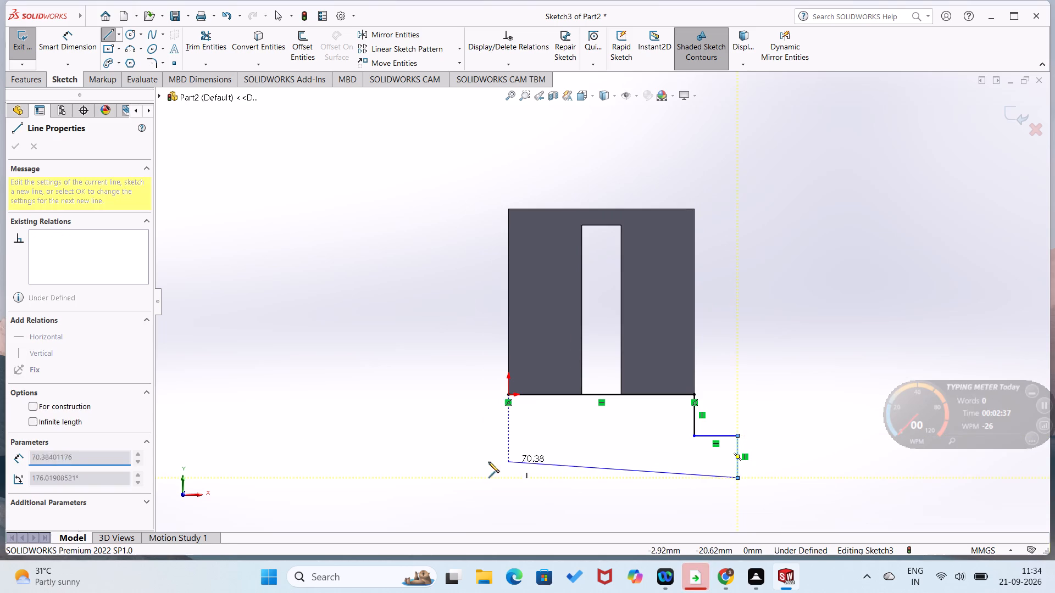
{"action": "left_click", "coordinate": [446, 475]}
{"action": "left_click", "coordinate": [447, 435]}
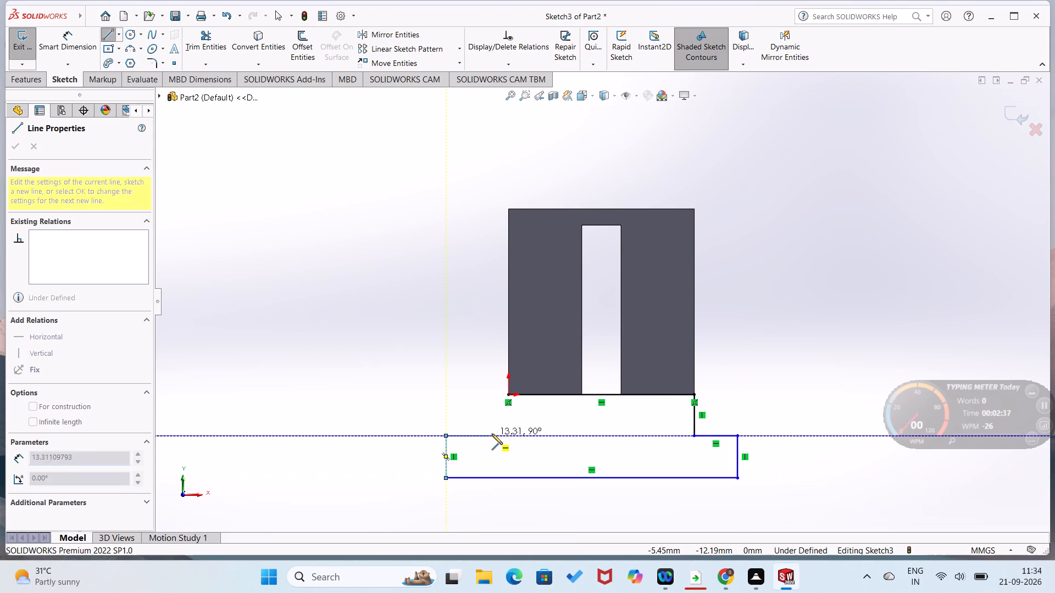
{"action": "left_click", "coordinate": [511, 439]}
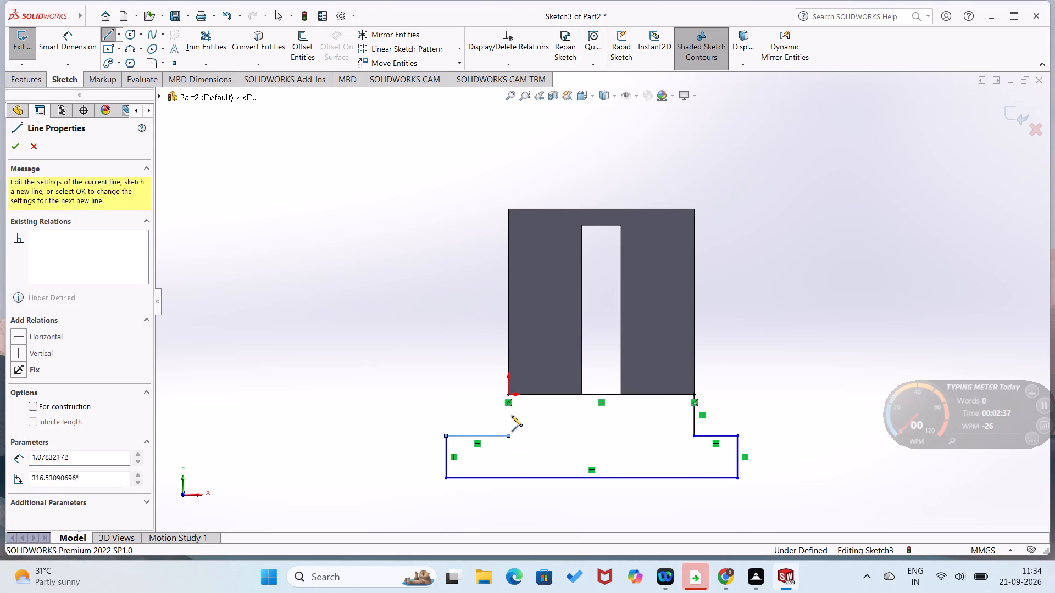
{"action": "left_click", "coordinate": [508, 396]}
{"action": "right_click_drag", "start_coordinate": [466, 413], "coordinate": [457, 303]}
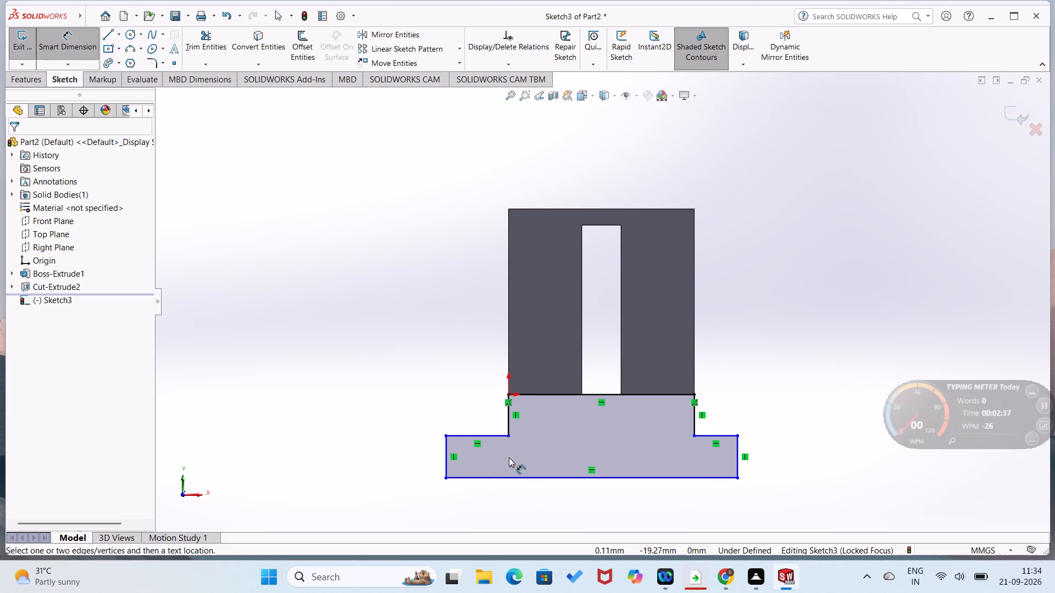
{"action": "key", "text": "Escape"}
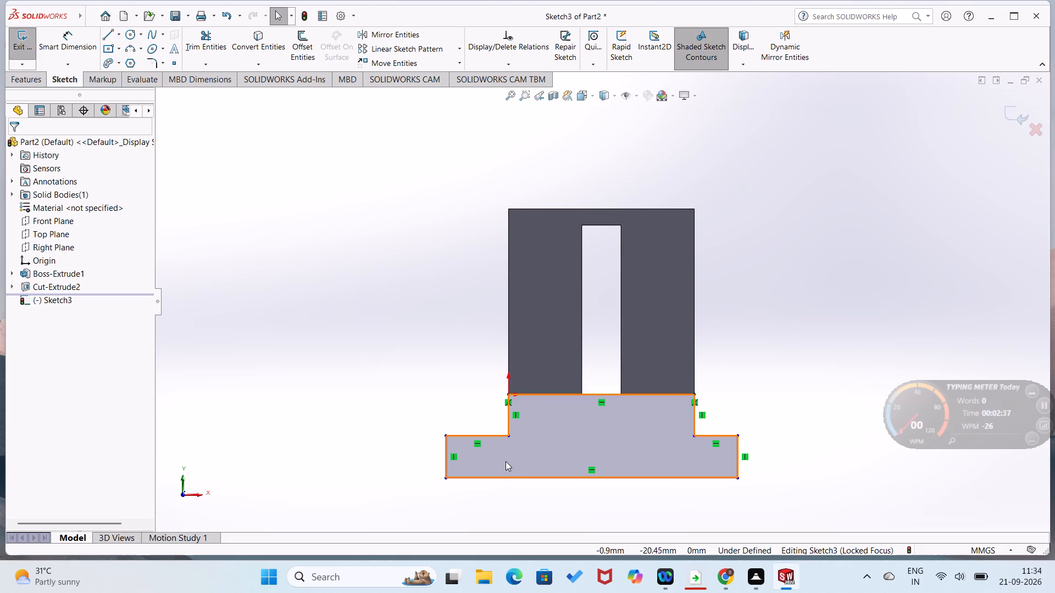
Replace the profile's bottom line with segments forming a rectangular notch about 23.6 mm wide and 8 mm high.
{"action": "left_click", "coordinate": [507, 475]}
{"action": "key", "text": "Delete"}
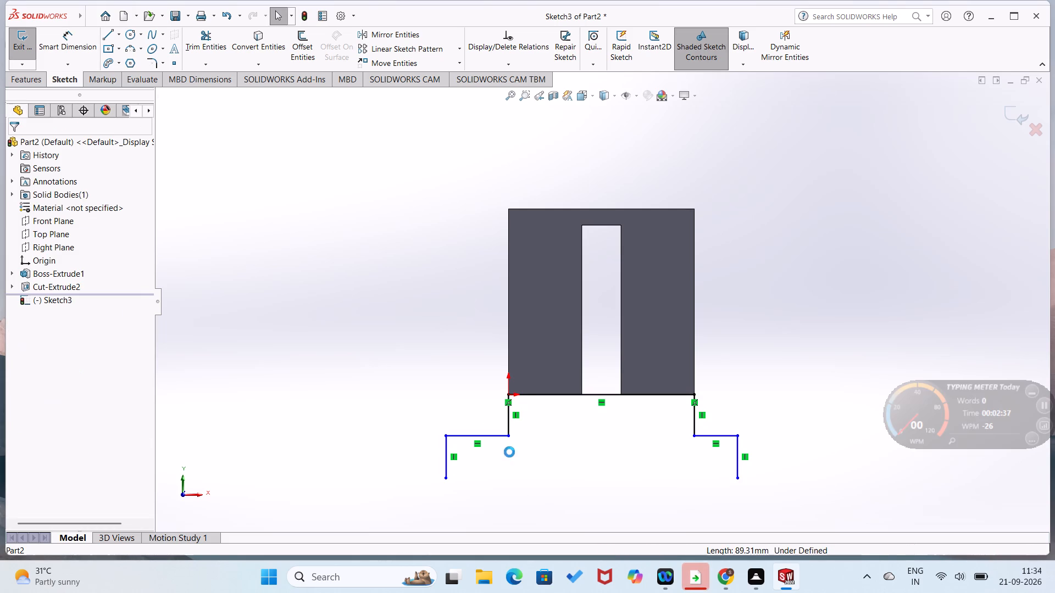
{"action": "right_click_drag", "start_coordinate": [560, 482], "coordinate": [424, 458]}
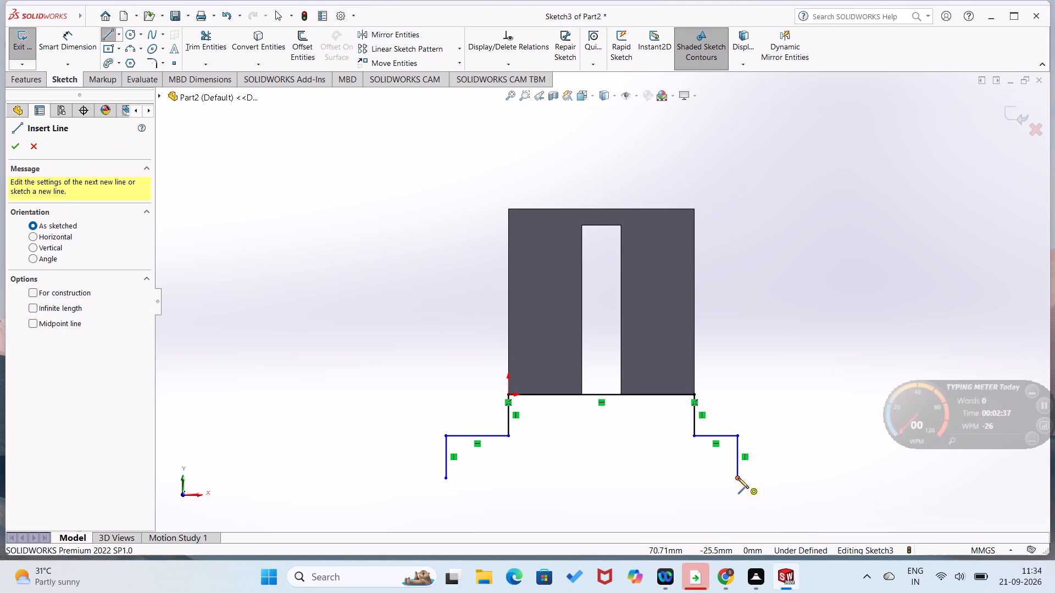
{"action": "left_click", "coordinate": [738, 478]}
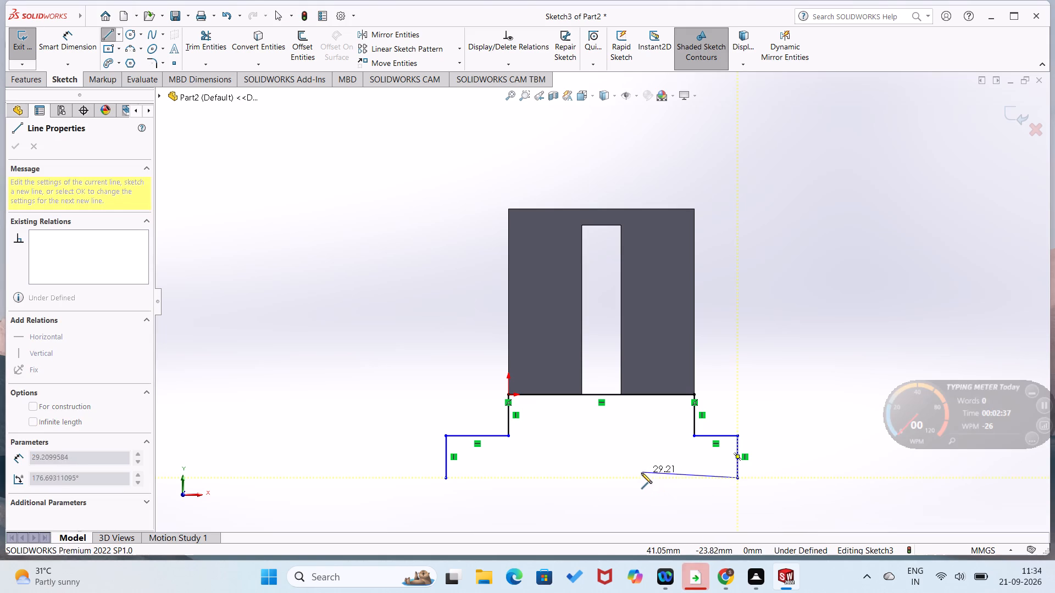
{"action": "left_click", "coordinate": [642, 475]}
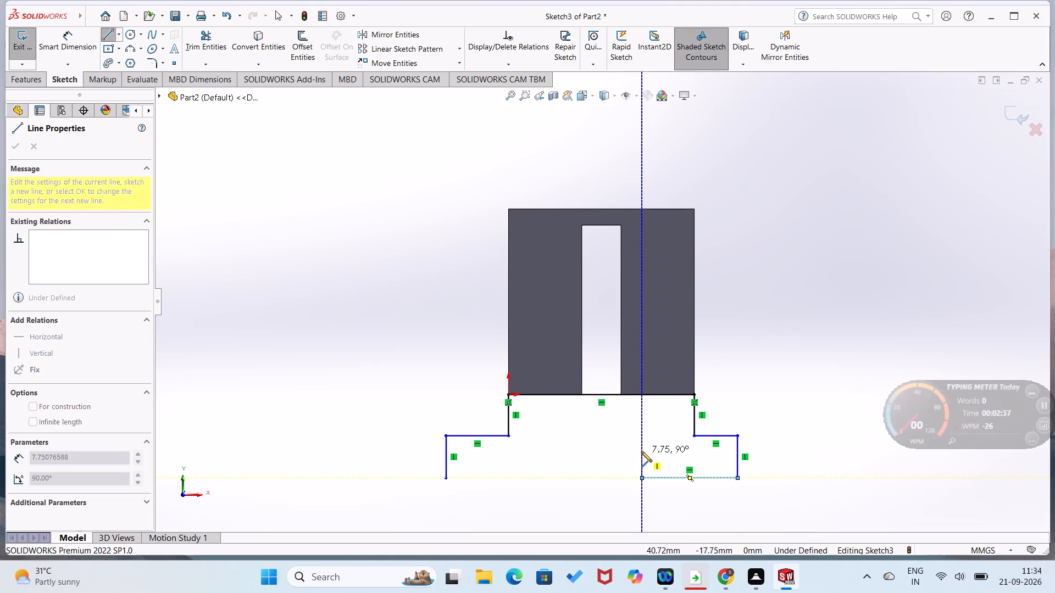
{"action": "left_click", "coordinate": [641, 451]}
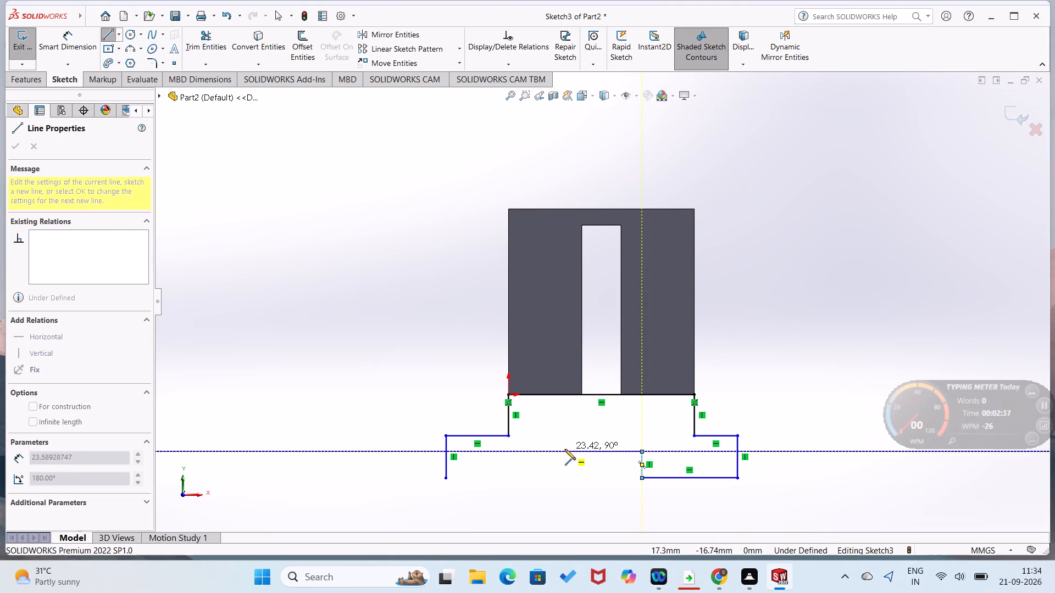
{"action": "left_click", "coordinate": [565, 450]}
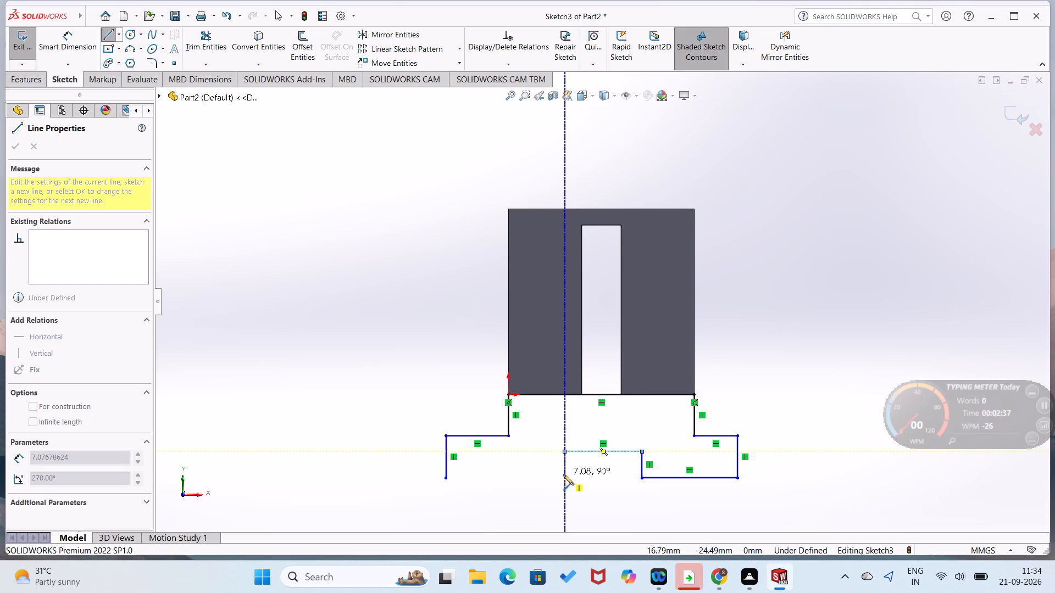
{"action": "left_click", "coordinate": [565, 478]}
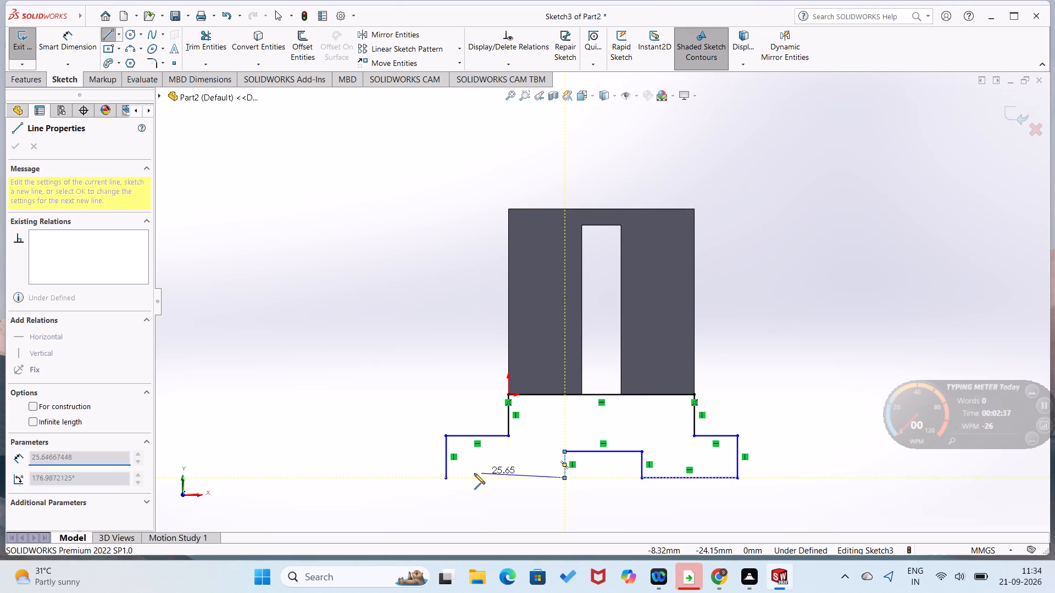
{"action": "left_click", "coordinate": [444, 478]}
Dimension the two upper vertical sides of the base profile, directly below the block, to 12 mm each.
{"action": "right_click_drag", "start_coordinate": [349, 417], "coordinate": [384, 298]}
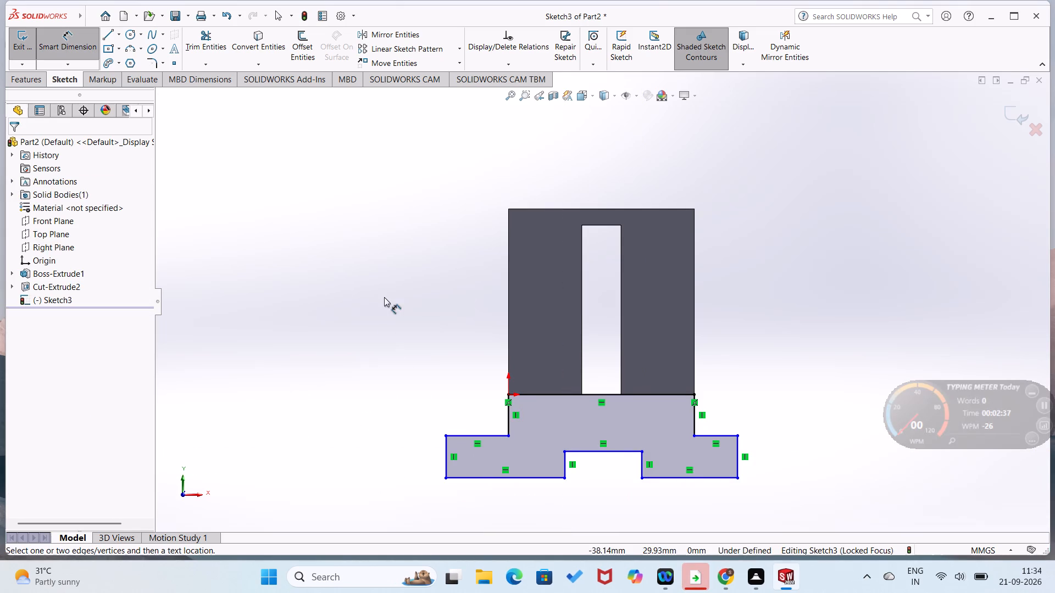
{"action": "left_click", "coordinate": [513, 420]}
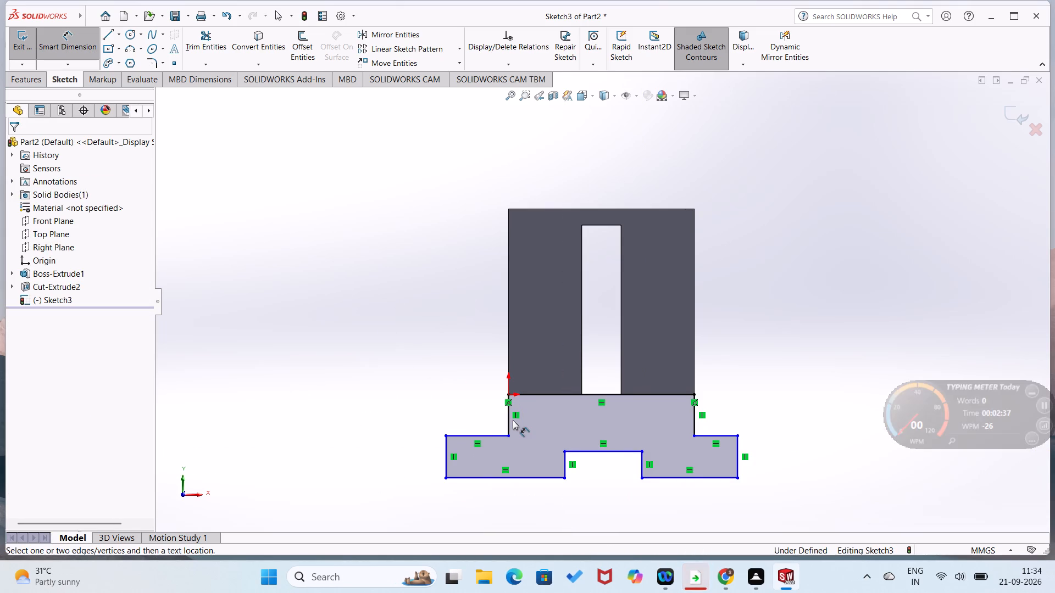
{"action": "left_click", "coordinate": [508, 421]}
{"action": "left_click", "coordinate": [497, 423]}
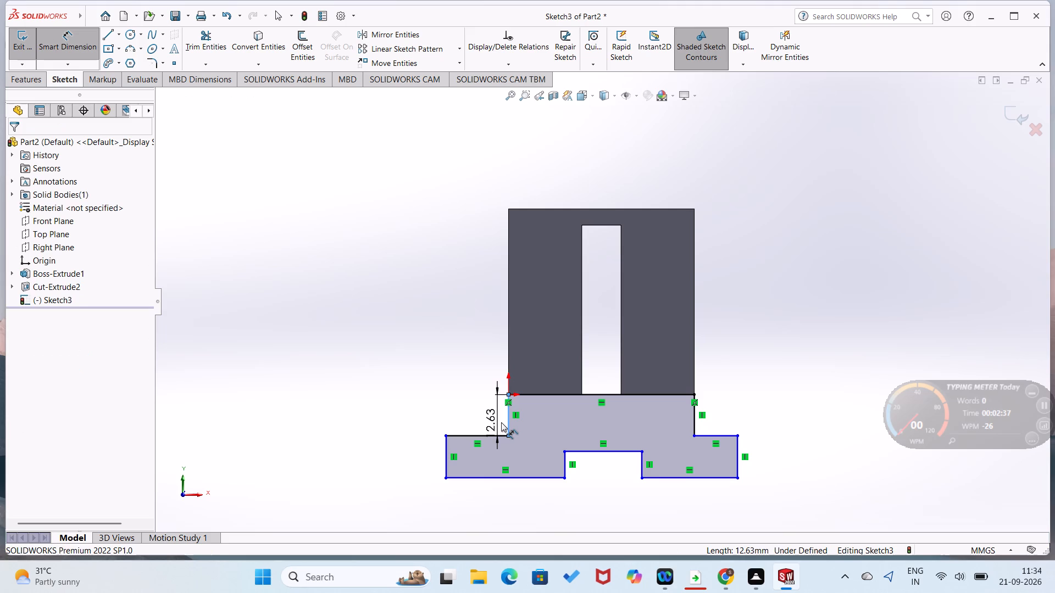
{"action": "type", "text": "12"}
{"action": "key", "text": "Return"}
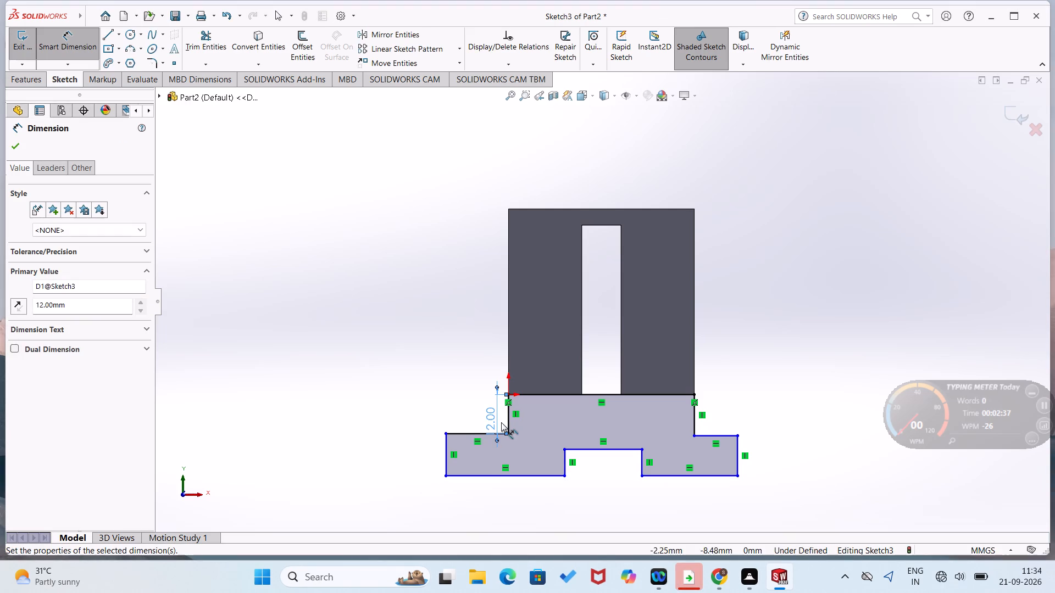
{"action": "left_click_drag", "start_coordinate": [693, 421], "coordinate": [698, 422]}
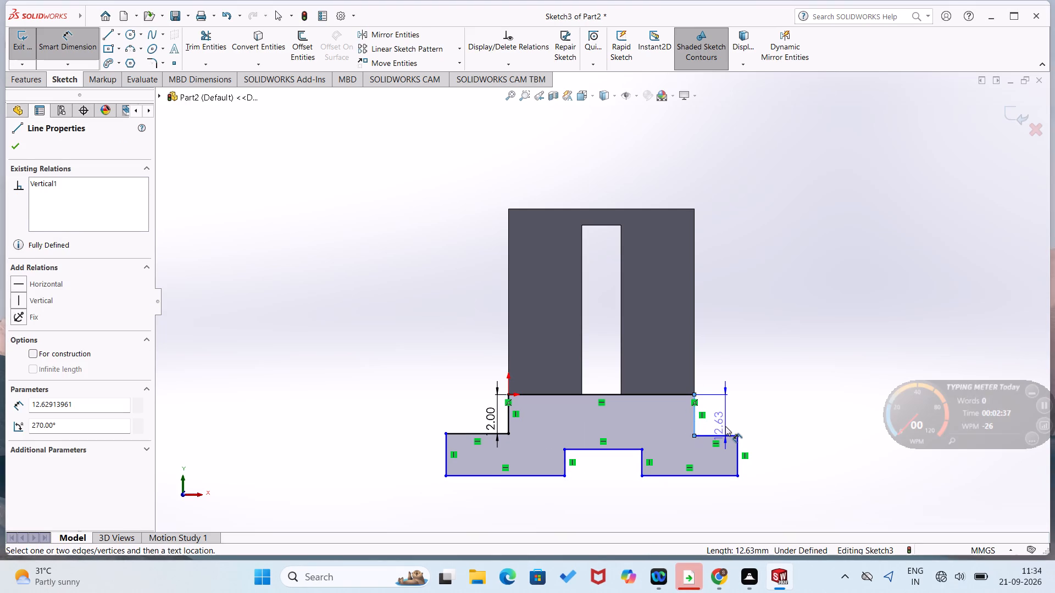
{"action": "left_click", "coordinate": [725, 426]}
{"action": "type", "text": "12"}
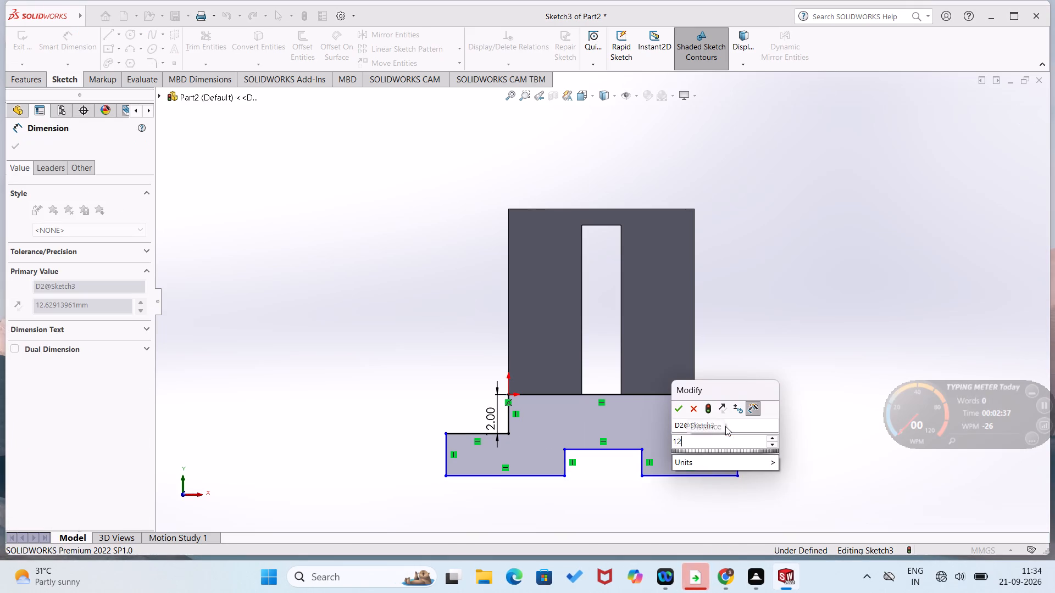
{"action": "key", "text": "Return"}
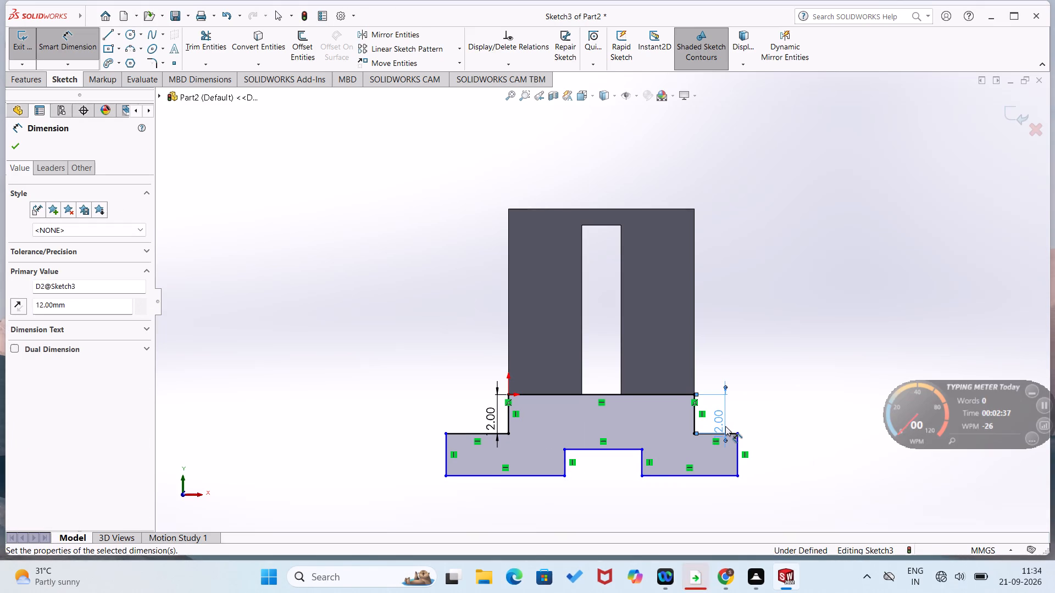
Dimension the two outer vertical ends of the base profile to 10 mm each.
{"action": "left_click_drag", "start_coordinate": [735, 464], "coordinate": [742, 463]}
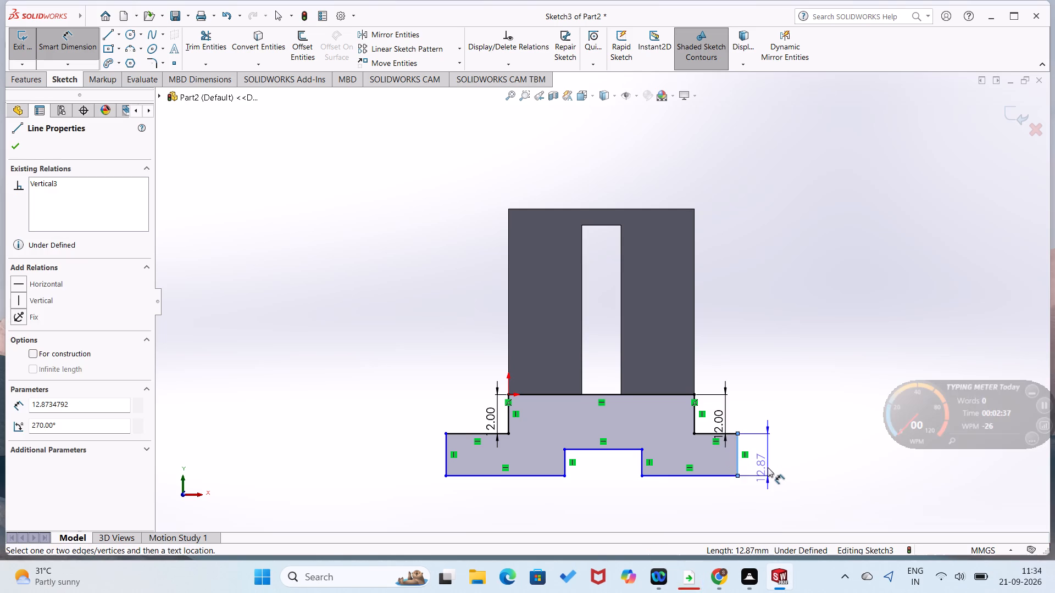
{"action": "left_click", "coordinate": [768, 467]}
{"action": "type", "text": "10"}
{"action": "key", "text": "Return"}
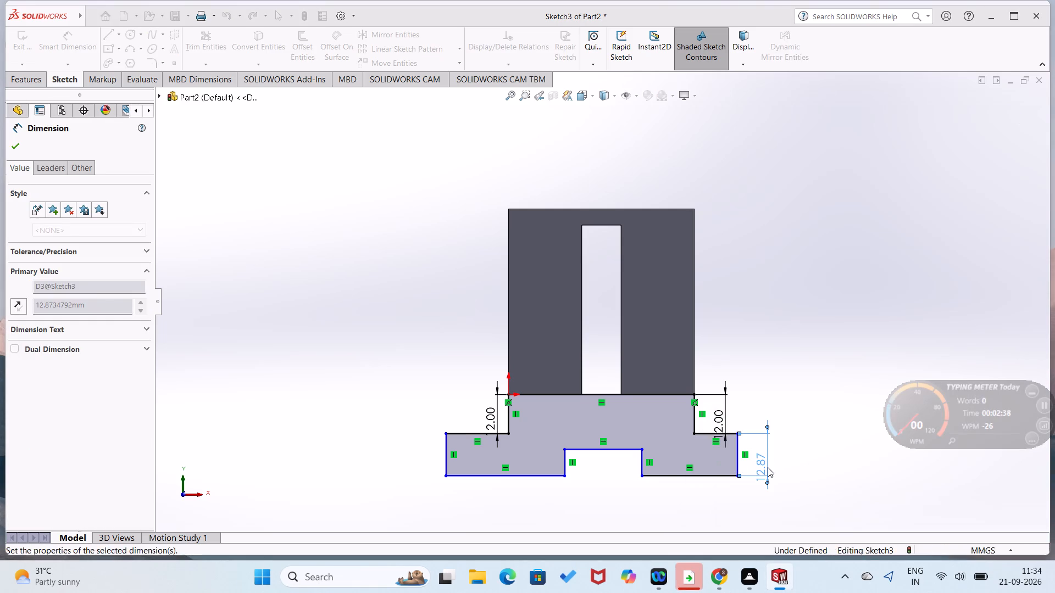
{"action": "left_click", "coordinate": [446, 459]}
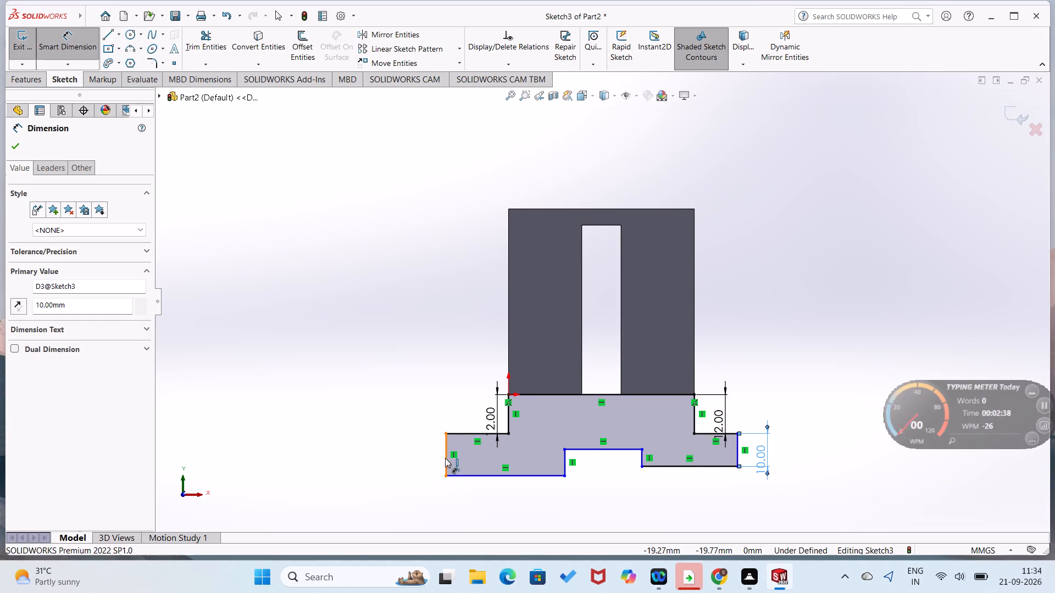
{"action": "left_click", "coordinate": [429, 454]}
{"action": "type", "text": "10"}
{"action": "key", "text": "Return"}
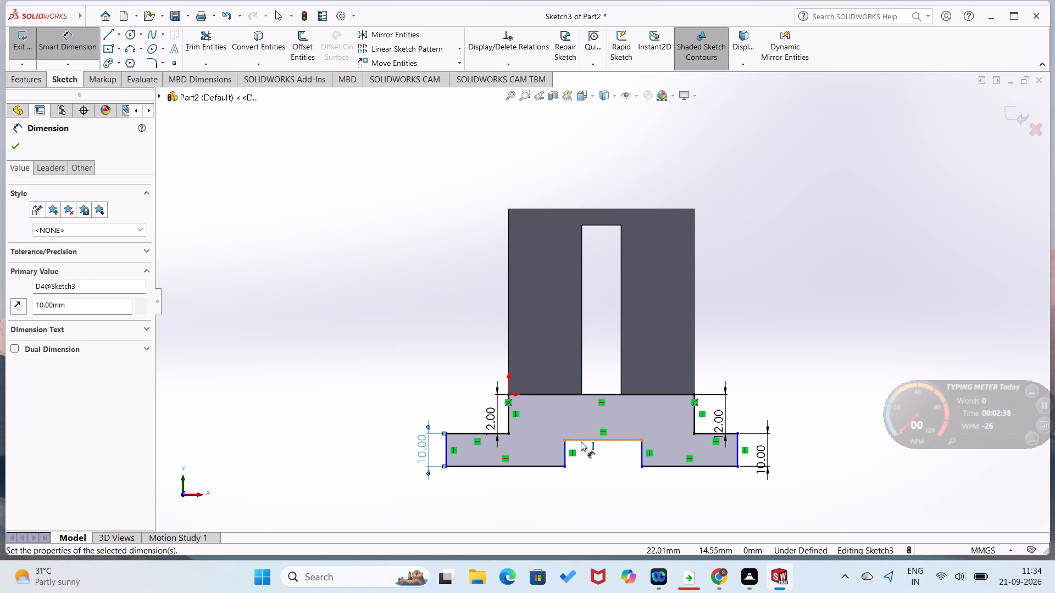
Dimension the notch's horizontal top line to 52 mm.
{"action": "left_click_drag", "start_coordinate": [582, 441], "coordinate": [584, 451]}
{"action": "left_click", "coordinate": [584, 484]}
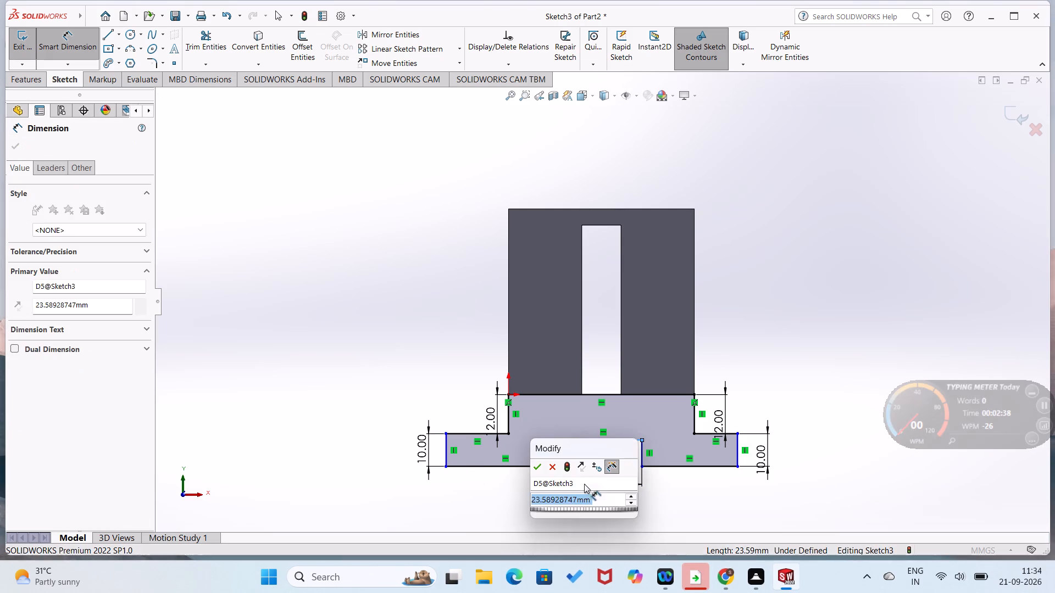
{"action": "type", "text": "52"}
{"action": "key", "text": "Return"}
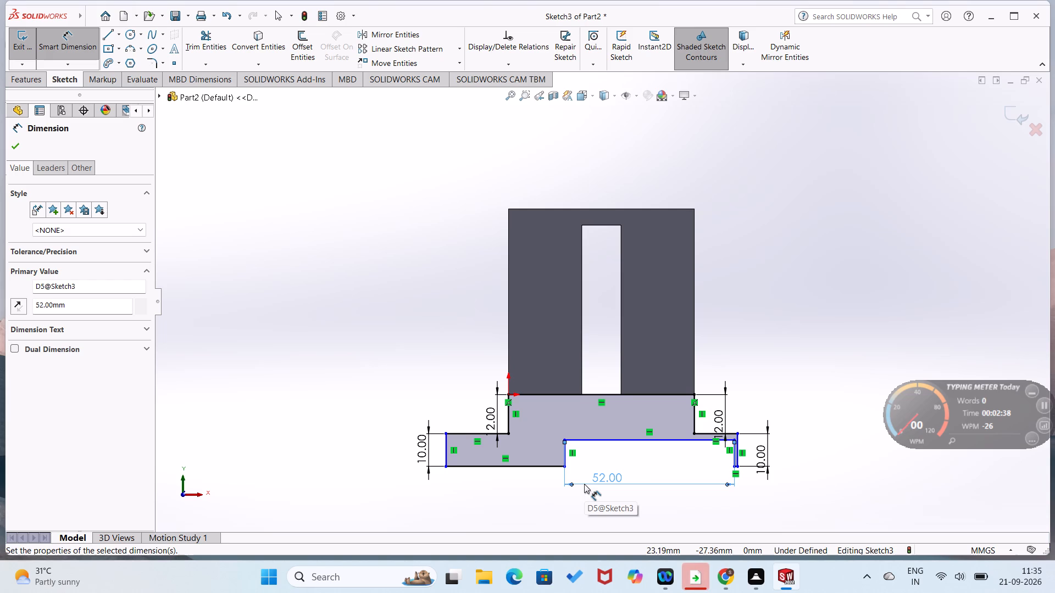
{"action": "key", "text": "Escape"}
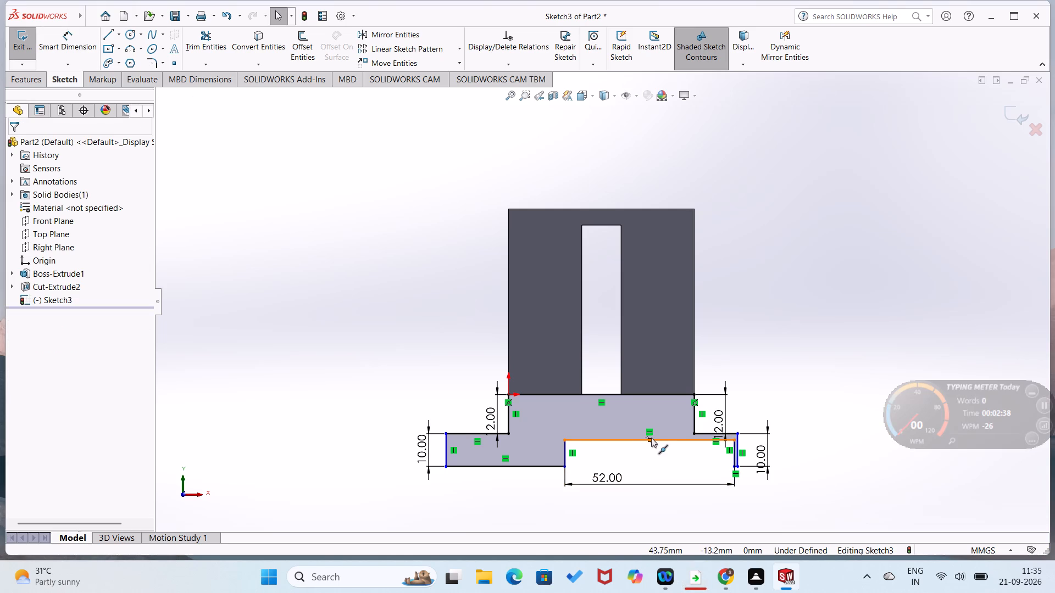
Add a vertical relation between the midpoints of the notch's top line and the line along the block's bottom edge.
{"action": "left_click", "coordinate": [649, 438]}
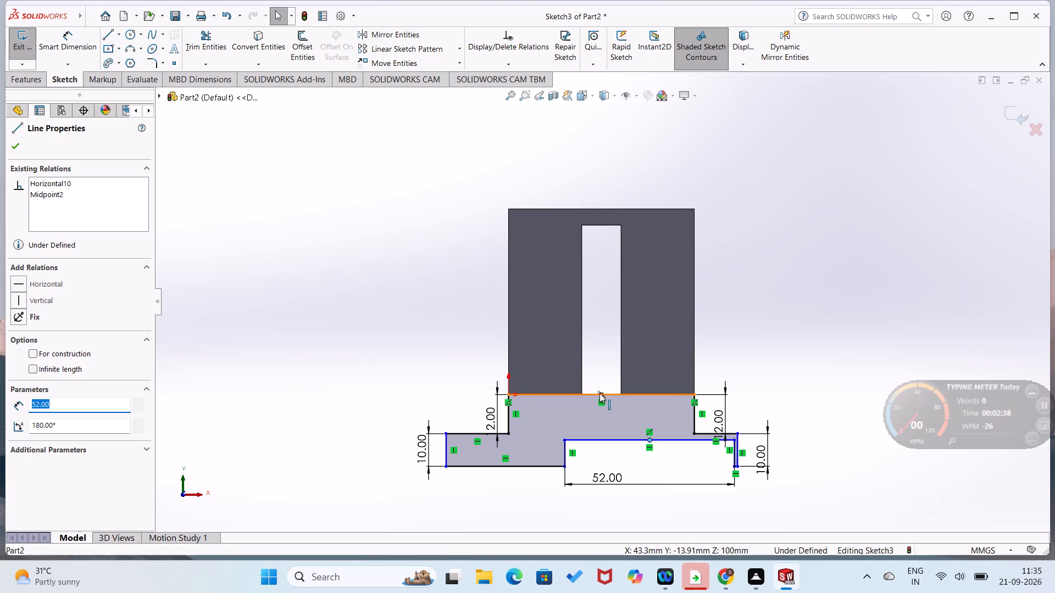
{"action": "left_click", "coordinate": [599, 393], "text": "ctrl"}
{"action": "left_click", "coordinate": [16, 279]}
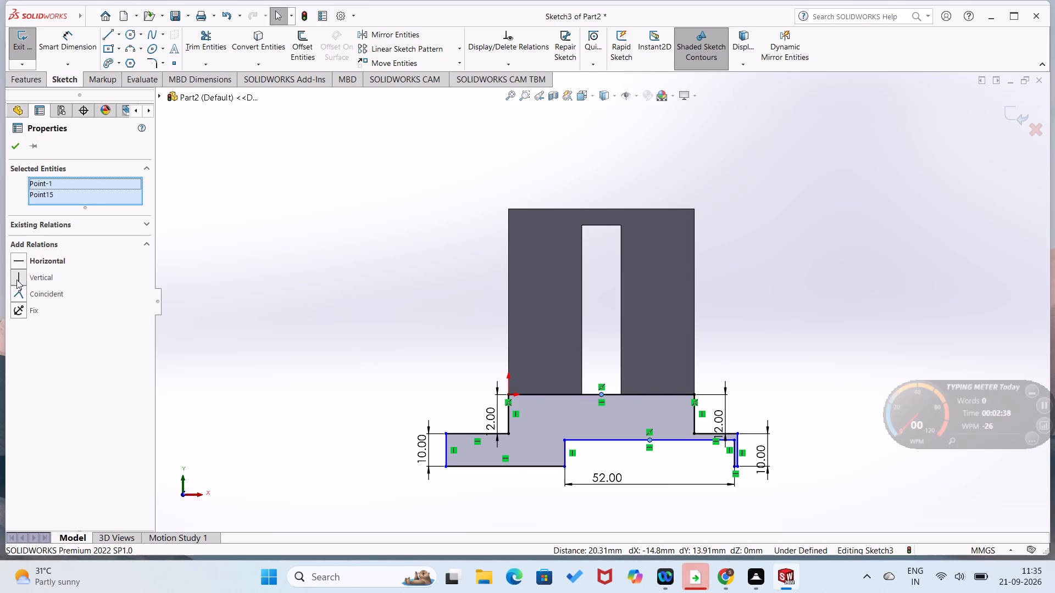
Set both vertical outer end dimensions of the base profile to 12 mm.
{"action": "left_click", "coordinate": [203, 278]}
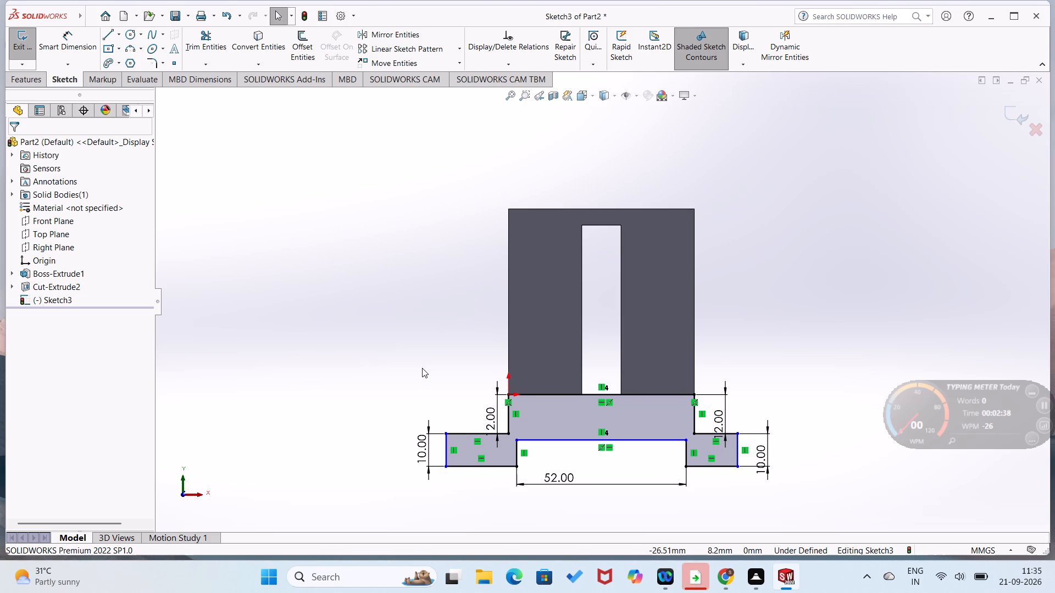
{"action": "double_click", "coordinate": [759, 462]}
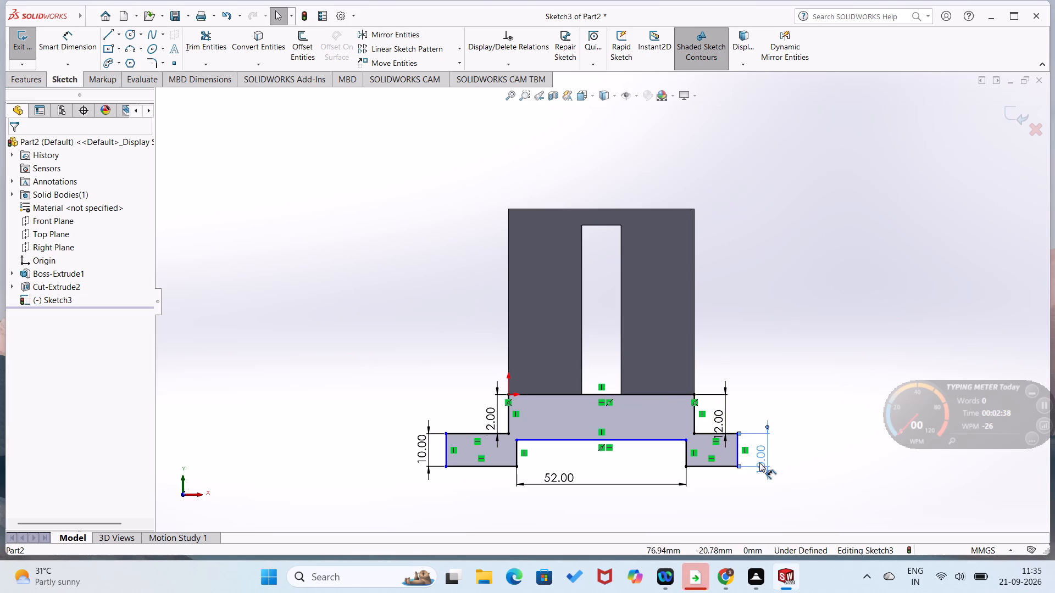
{"action": "type", "text": "12"}
{"action": "key", "text": "Return"}
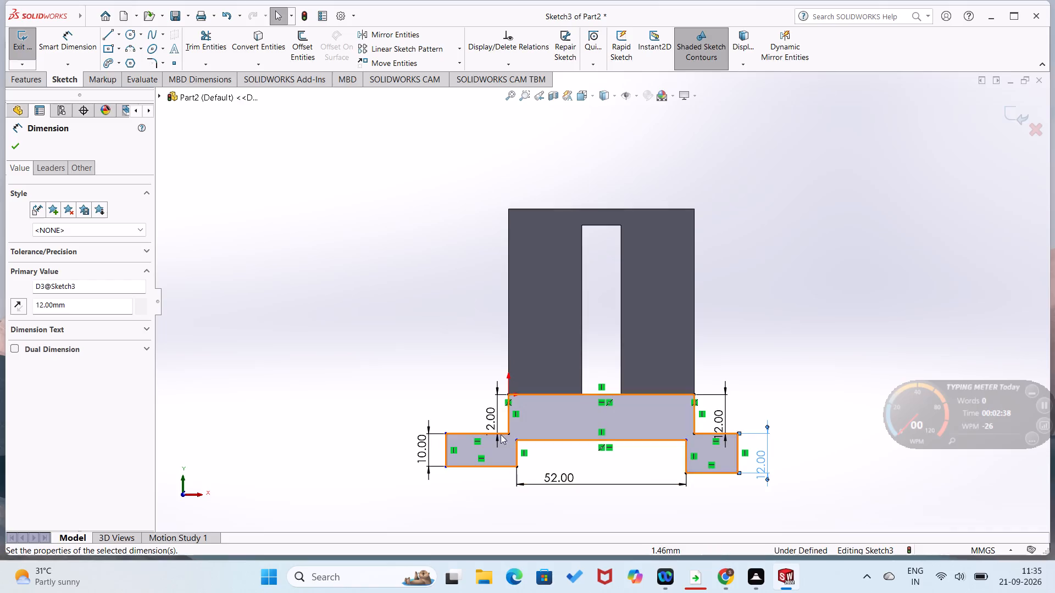
{"action": "double_click", "coordinate": [427, 449]}
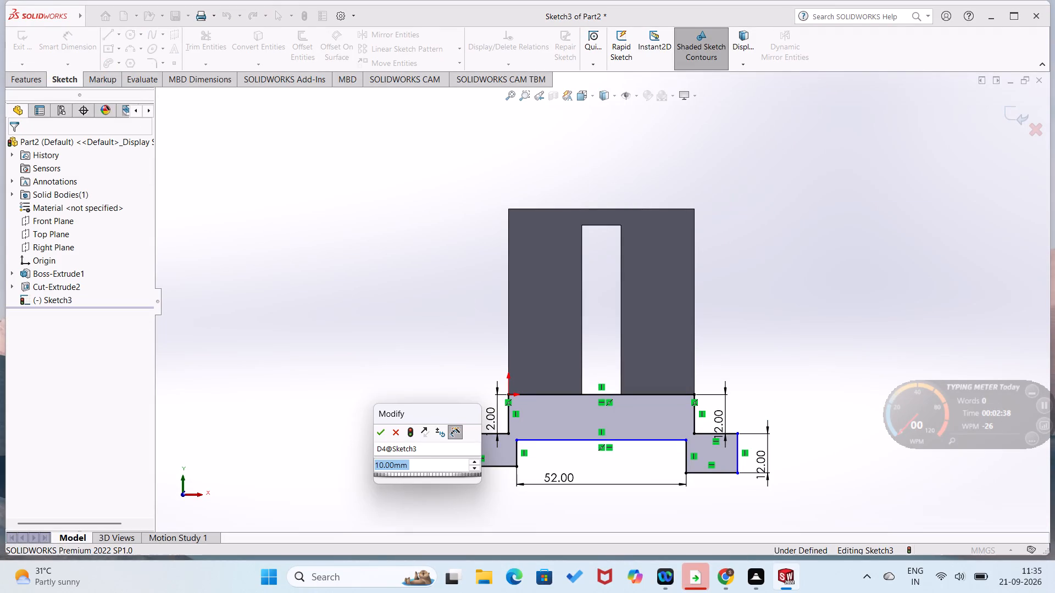
{"action": "type", "text": "12"}
{"action": "key", "text": "Return"}
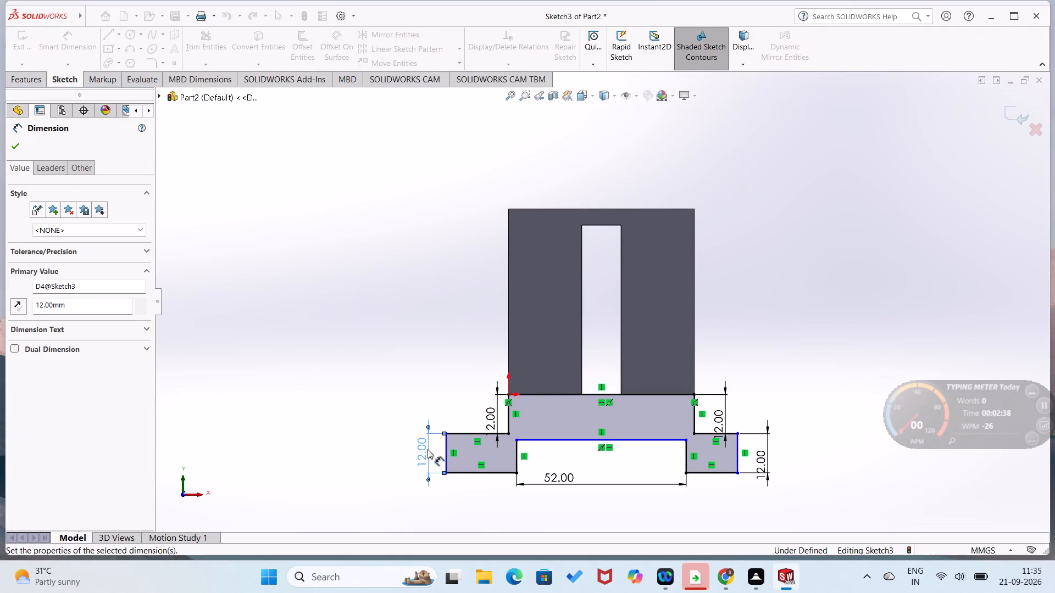
Dimension the notch's vertical side nearest the sketch origin to 10 mm.
{"action": "left_click", "coordinate": [517, 461]}
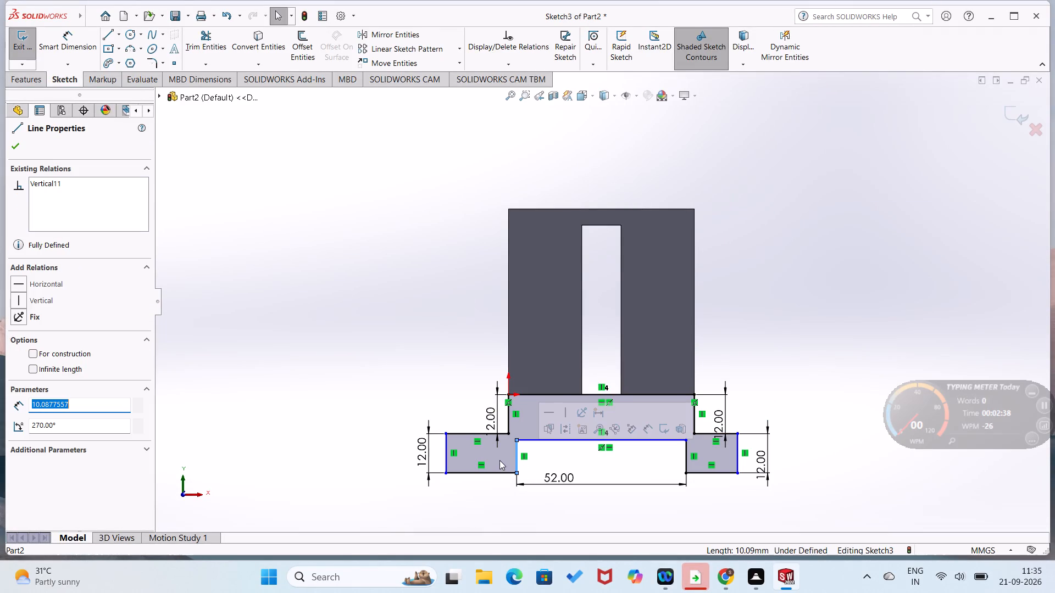
{"action": "right_click_drag", "start_coordinate": [351, 433], "coordinate": [406, 323]}
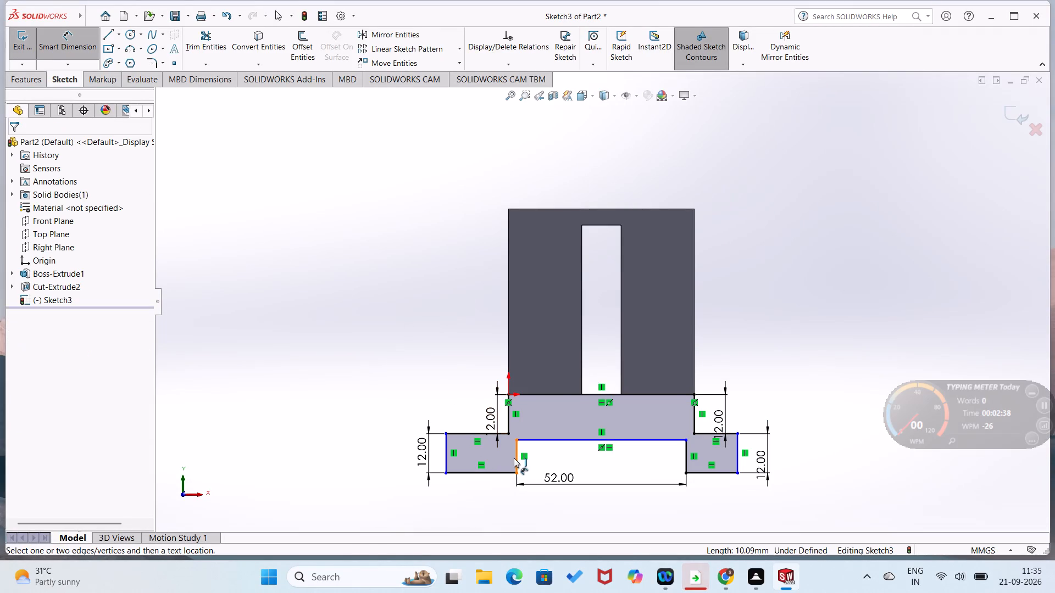
{"action": "left_click", "coordinate": [514, 458]}
{"action": "left_click", "coordinate": [499, 466]}
{"action": "type", "text": "10"}
{"action": "key", "text": "Return"}
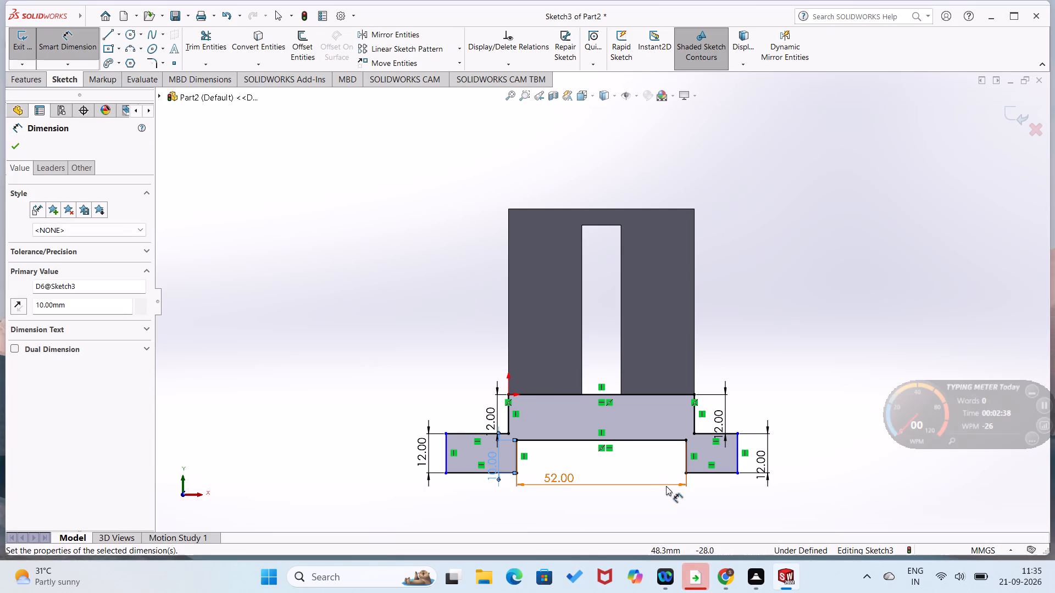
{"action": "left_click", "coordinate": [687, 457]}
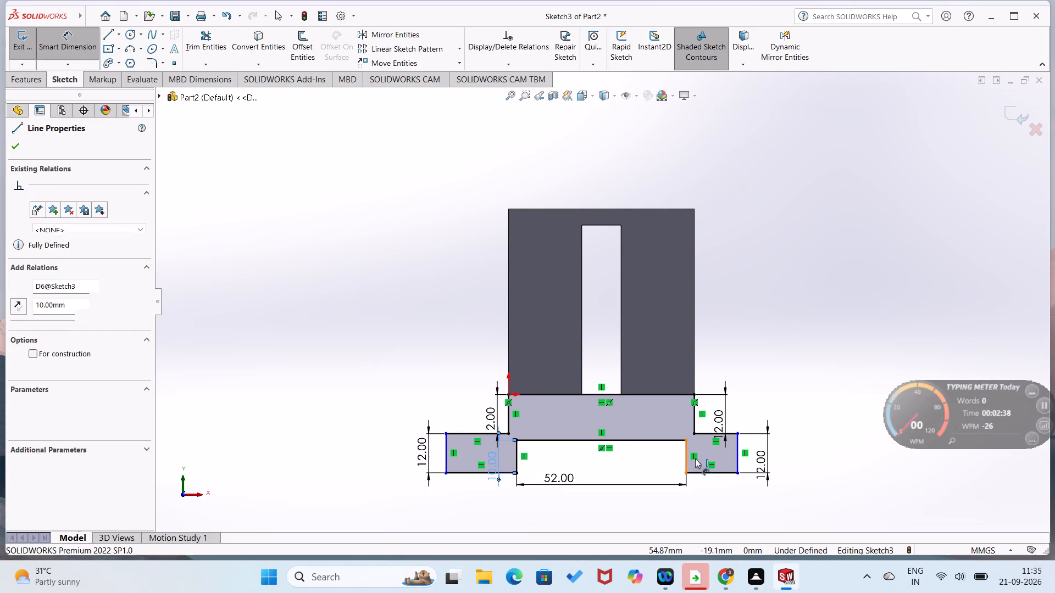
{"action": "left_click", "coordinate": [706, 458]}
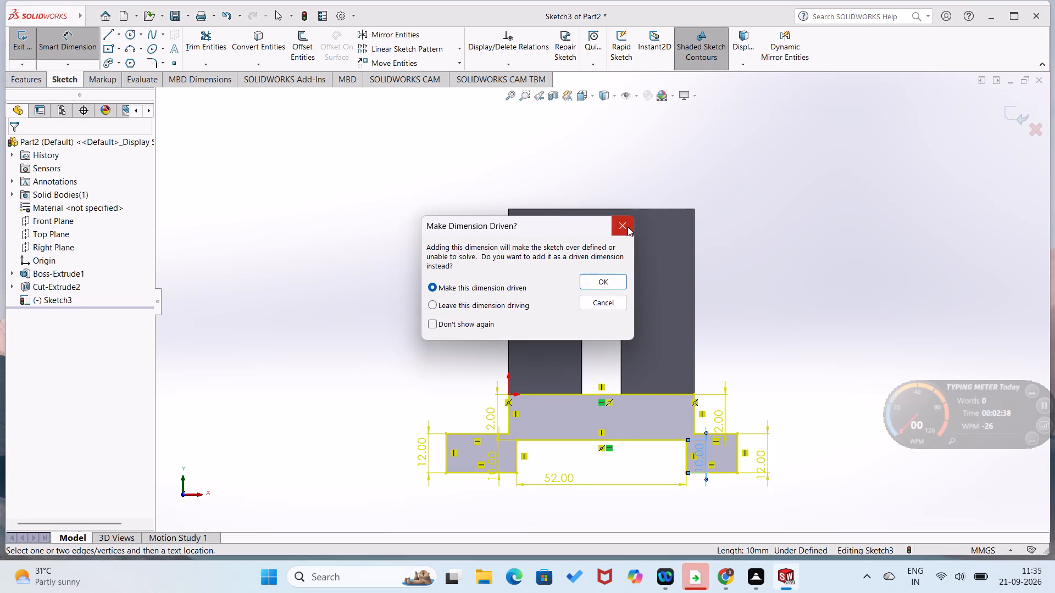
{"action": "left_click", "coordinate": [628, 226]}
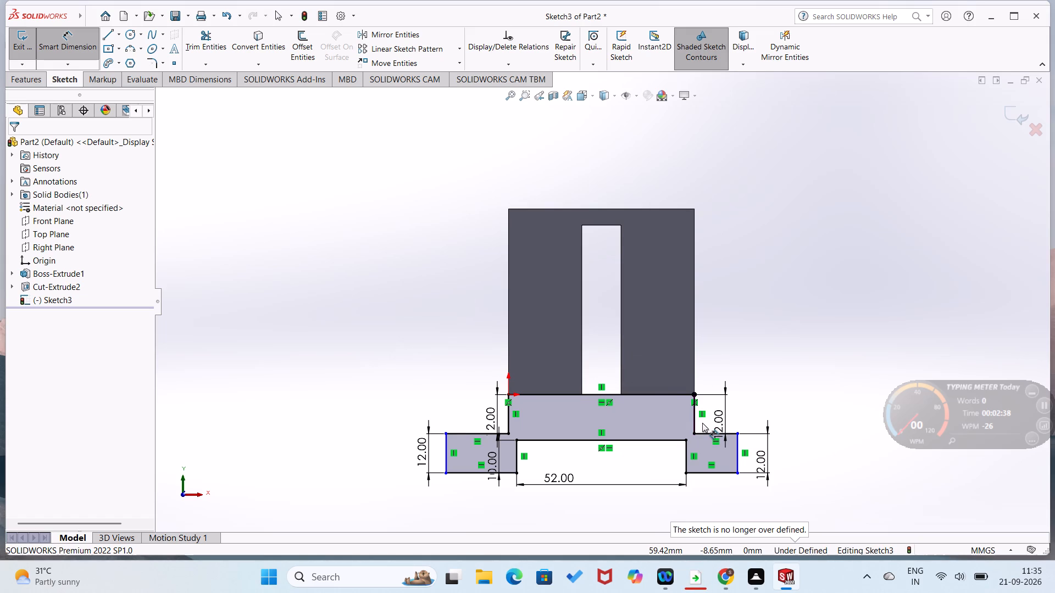
Dimension the two horizontal top ledges of the base profile's outer feet to 12 mm each.
{"action": "left_click", "coordinate": [707, 433]}
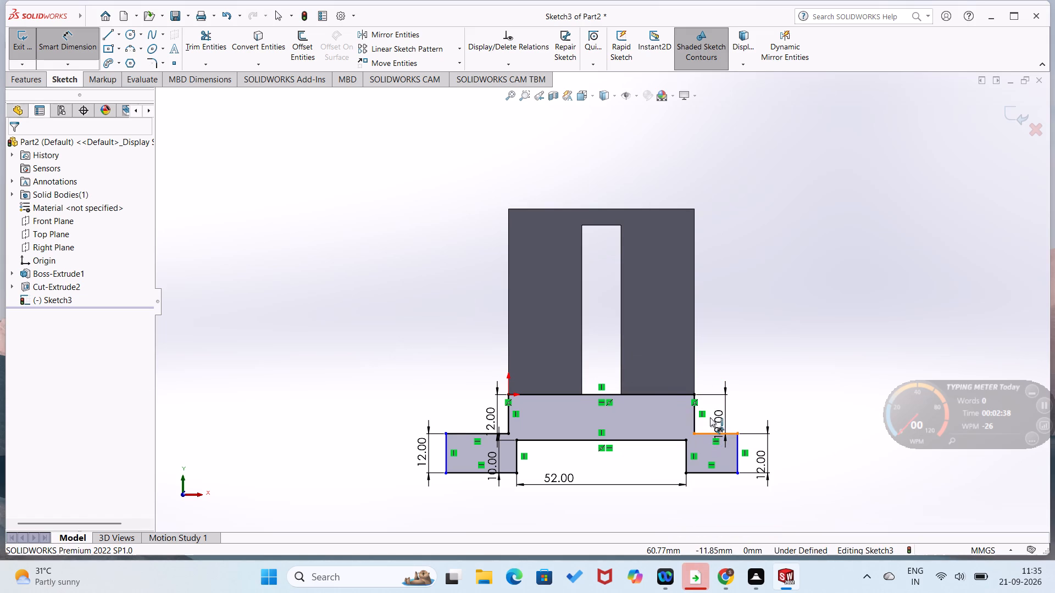
{"action": "left_click", "coordinate": [712, 414]}
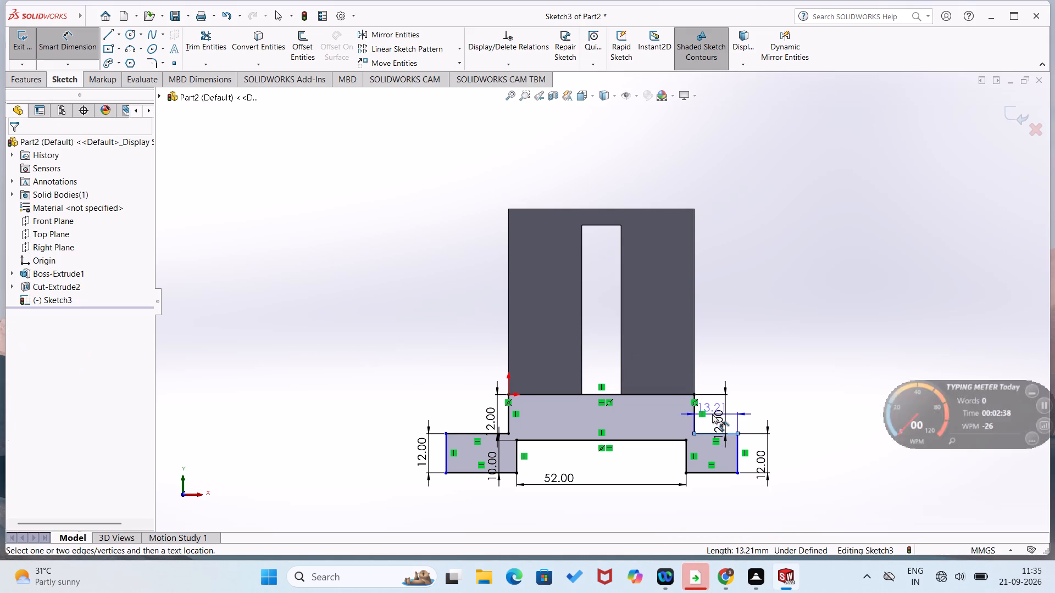
{"action": "type", "text": "12"}
{"action": "key", "text": "Return"}
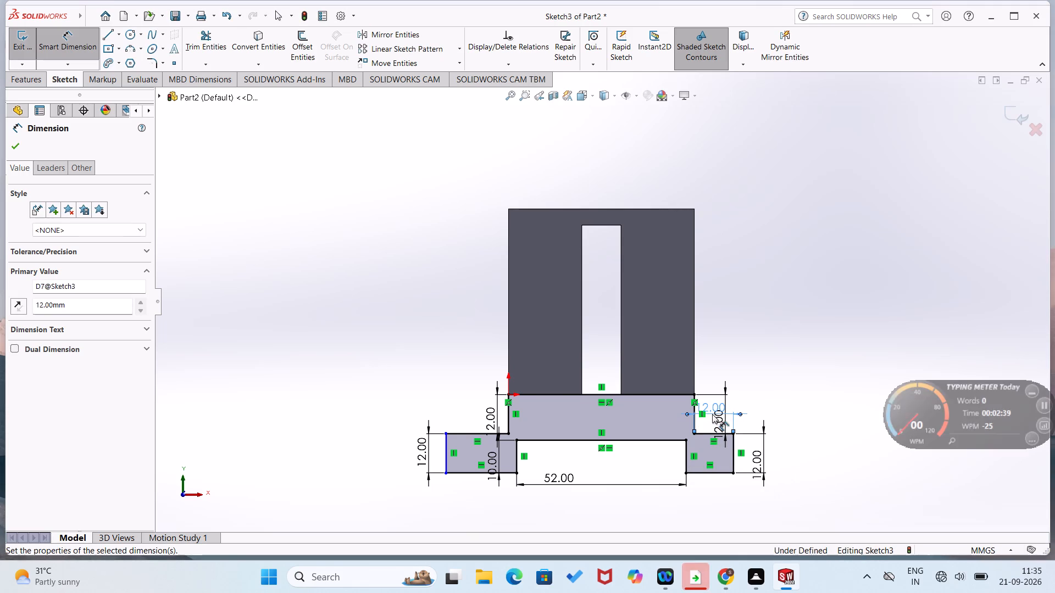
{"action": "left_click", "coordinate": [467, 432]}
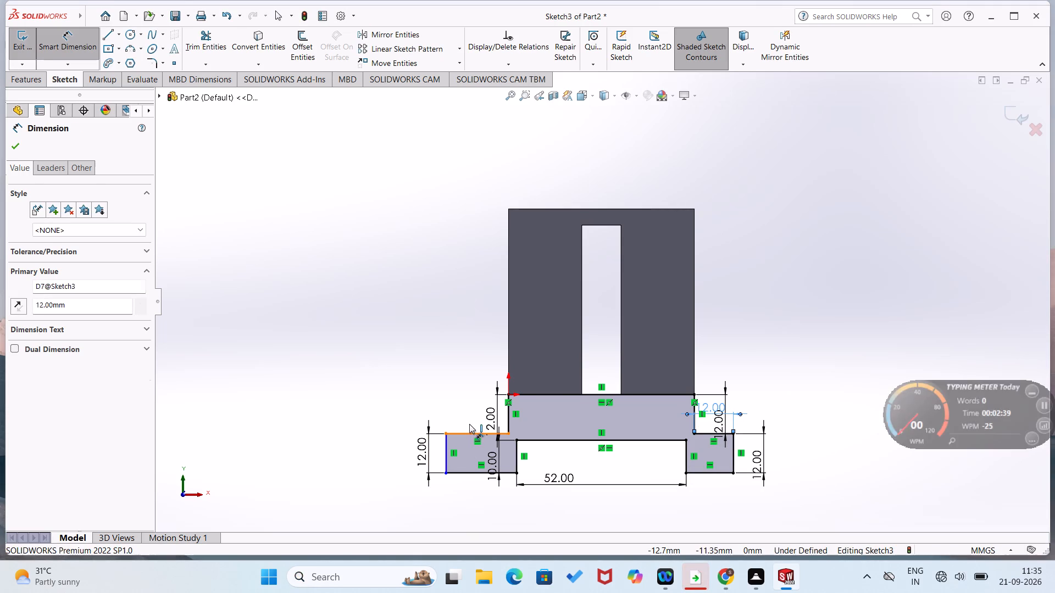
{"action": "left_click", "coordinate": [470, 423]}
{"action": "type", "text": "12"}
{"action": "key", "text": "Return"}
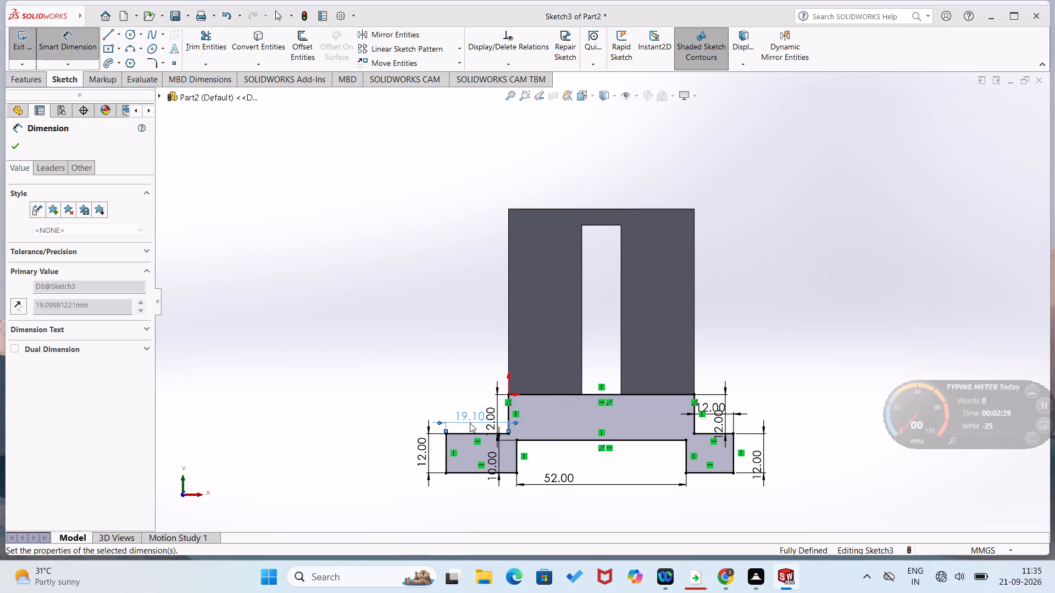
{"action": "left_click", "coordinate": [395, 419]}
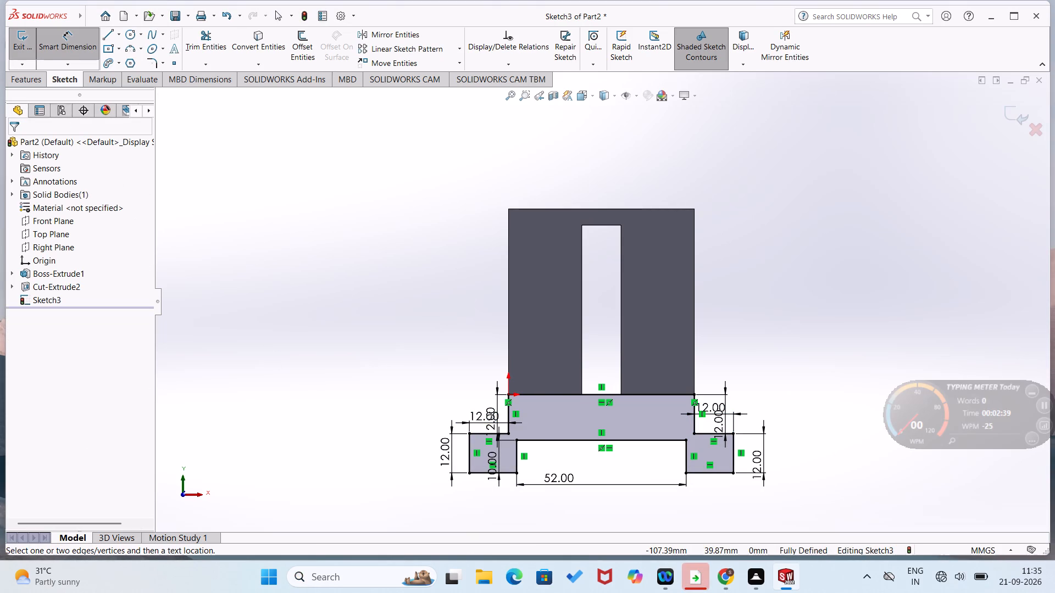
Extrude the base profile 100 mm blind in the reversed direction, running beneath the block and merged with it.
{"action": "left_click", "coordinate": [13, 76]}
{"action": "left_click", "coordinate": [23, 52]}
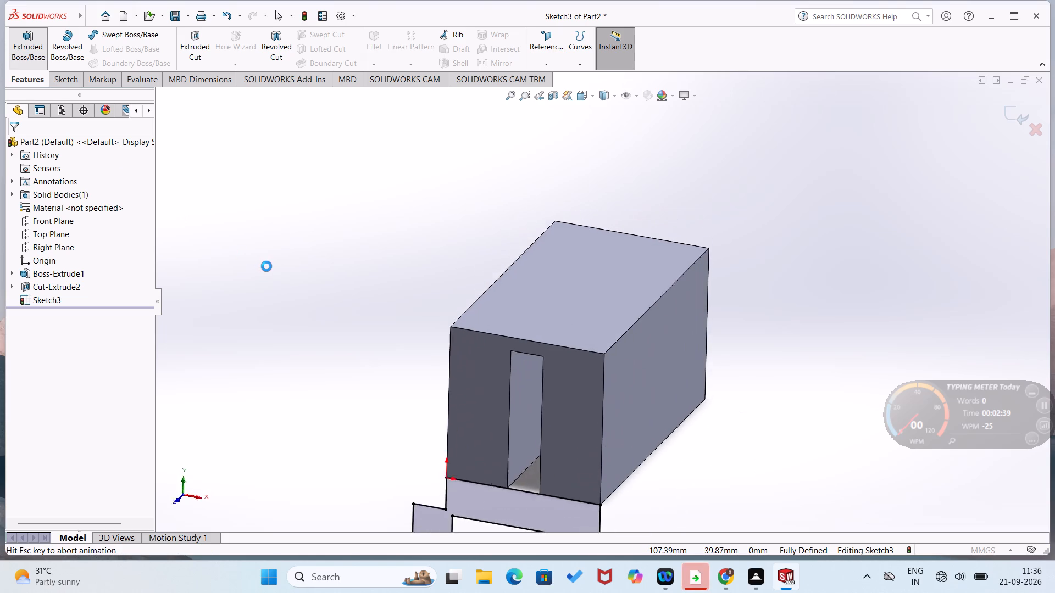
{"action": "scroll", "coordinate": [267, 266], "scroll_direction": "up", "scroll_amount": 2}
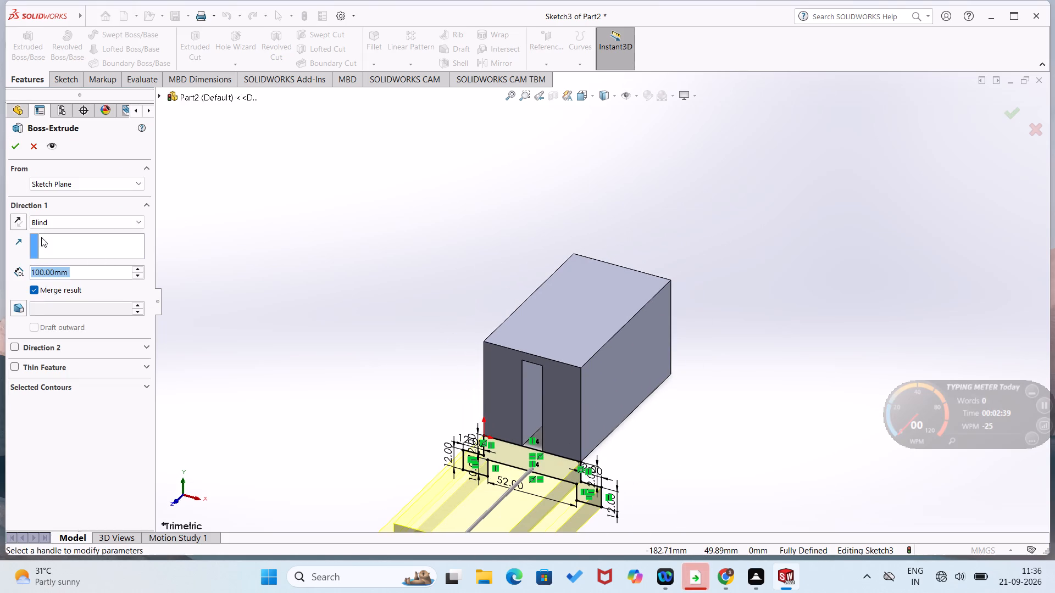
{"action": "left_click", "coordinate": [15, 222]}
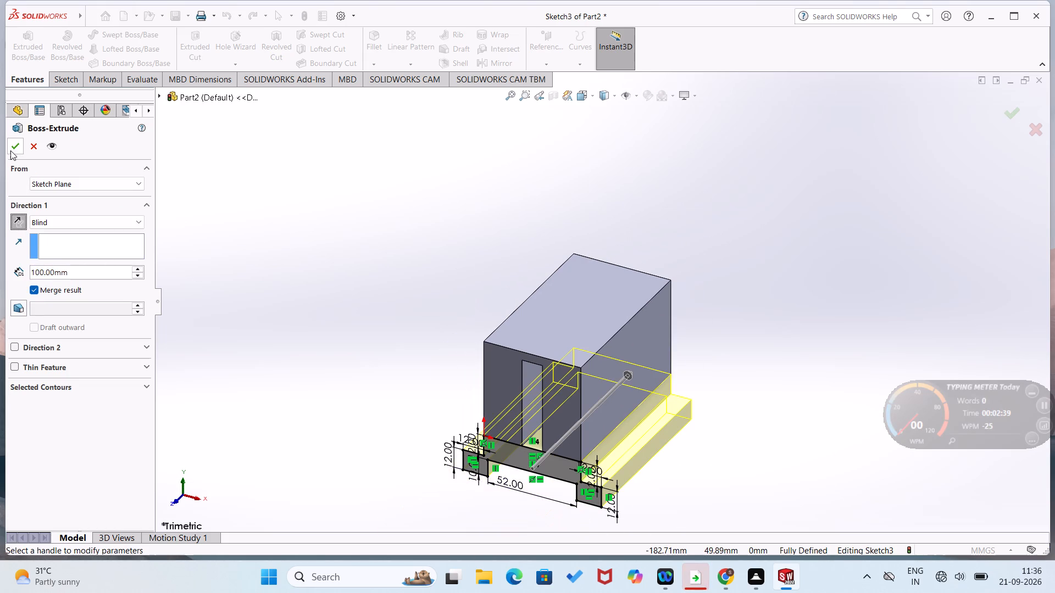
{"action": "left_click", "coordinate": [13, 149]}
{"action": "left_click", "coordinate": [279, 265]}
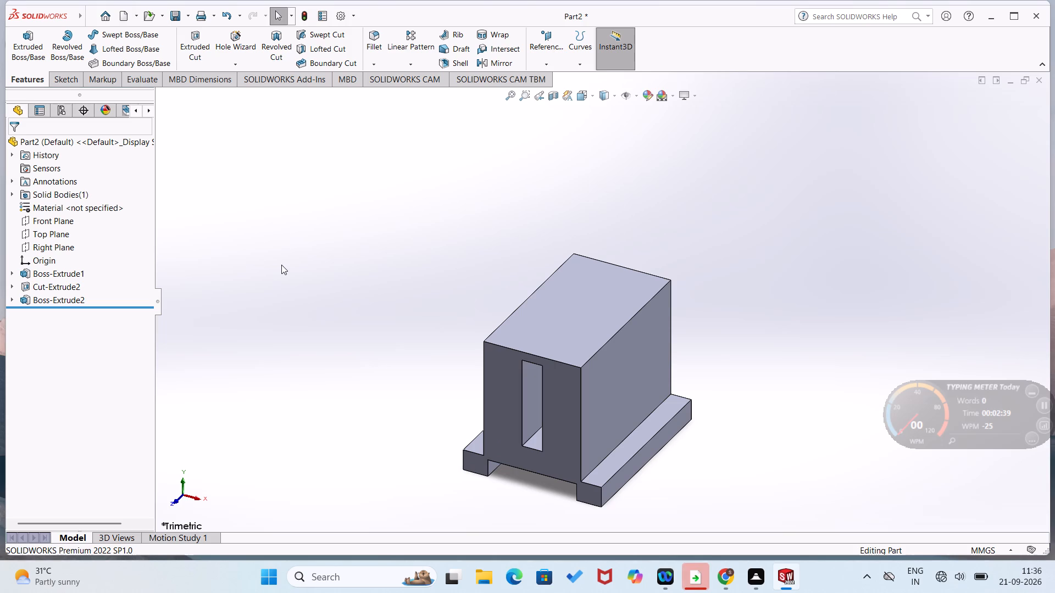
Start a new sketch on the block's long vertical side face, above the base flange.
{"action": "right_click", "coordinate": [610, 379]}
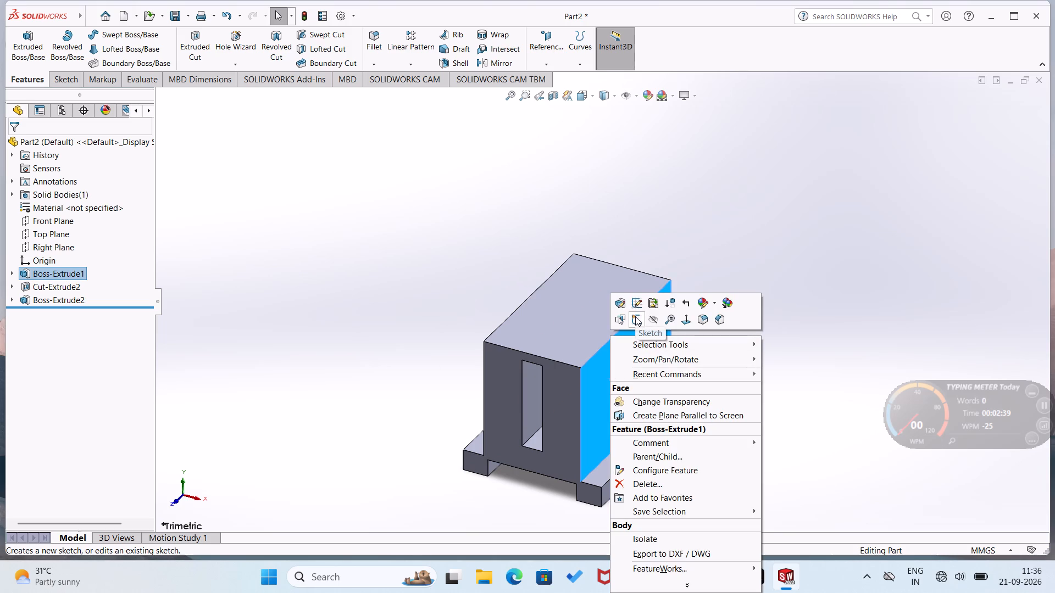
{"action": "left_click", "coordinate": [635, 316]}
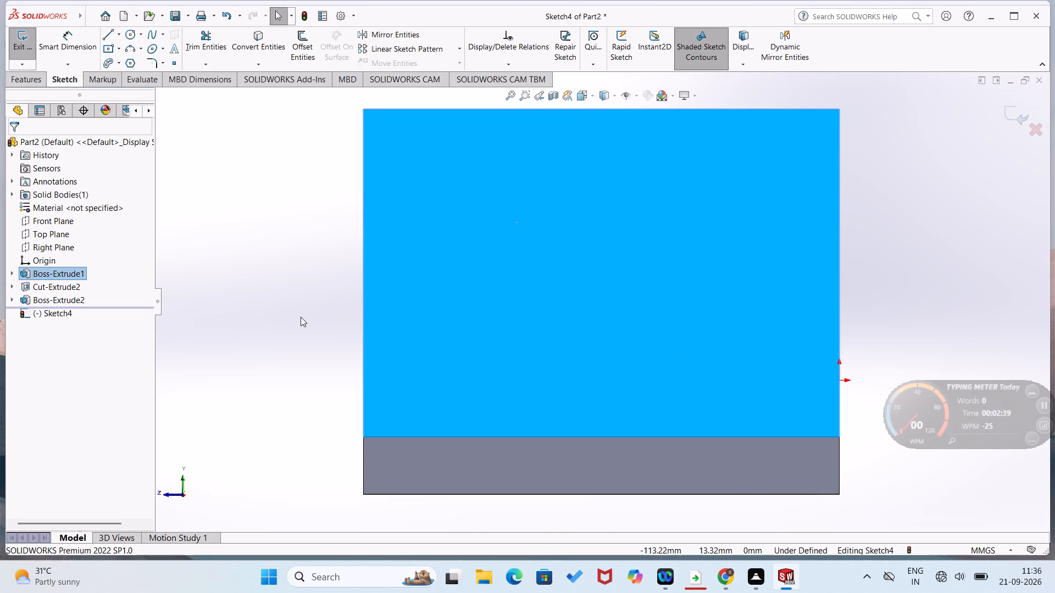
{"action": "left_click", "coordinate": [301, 317]}
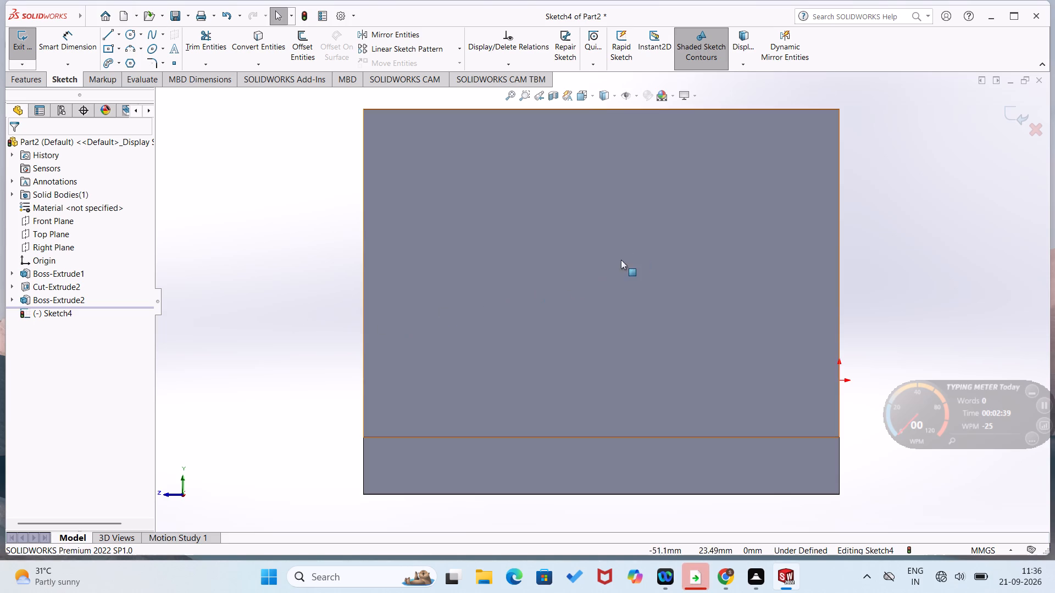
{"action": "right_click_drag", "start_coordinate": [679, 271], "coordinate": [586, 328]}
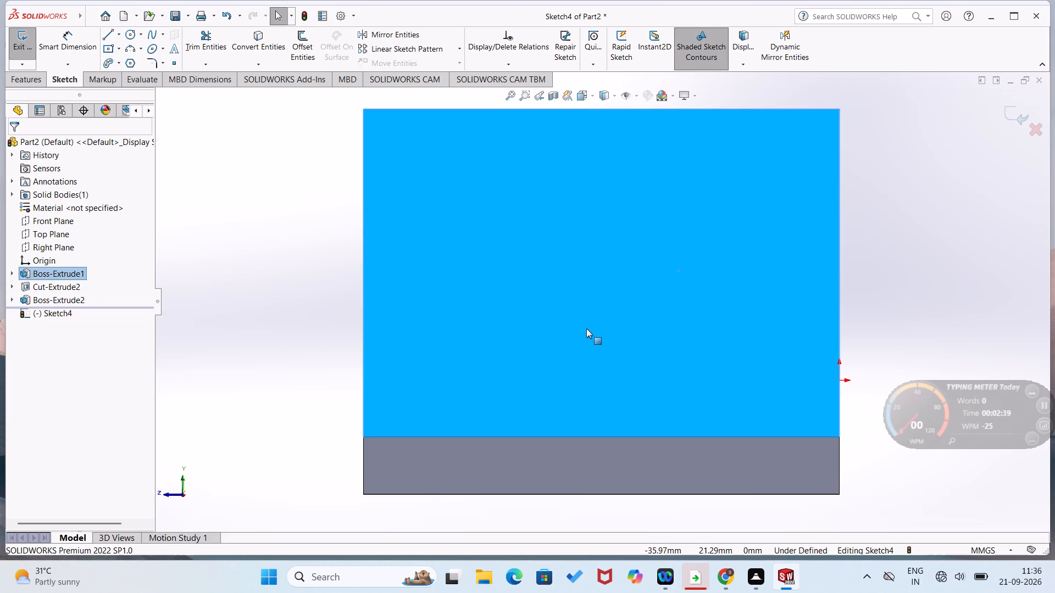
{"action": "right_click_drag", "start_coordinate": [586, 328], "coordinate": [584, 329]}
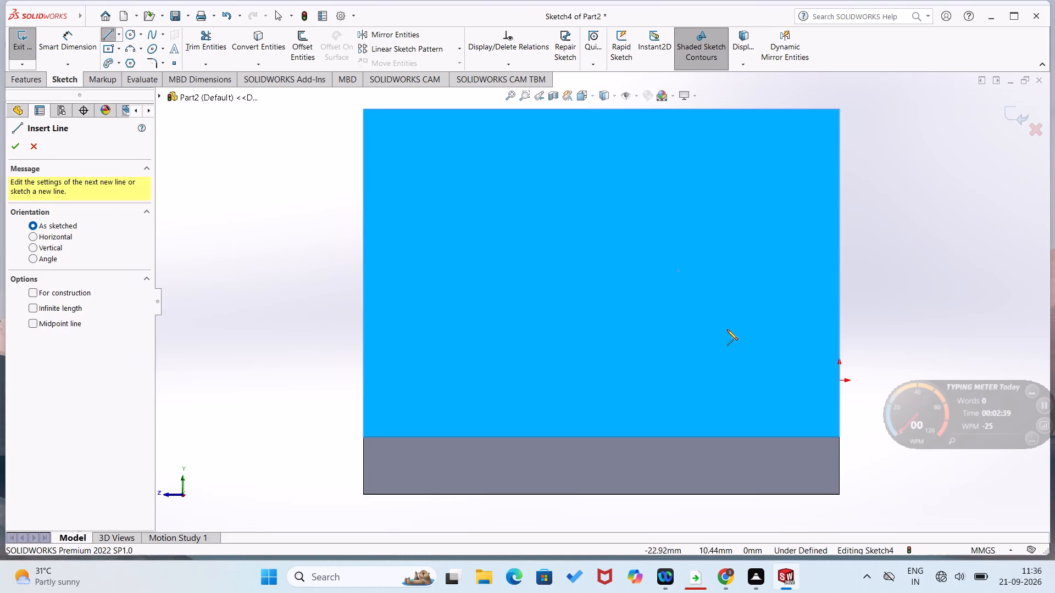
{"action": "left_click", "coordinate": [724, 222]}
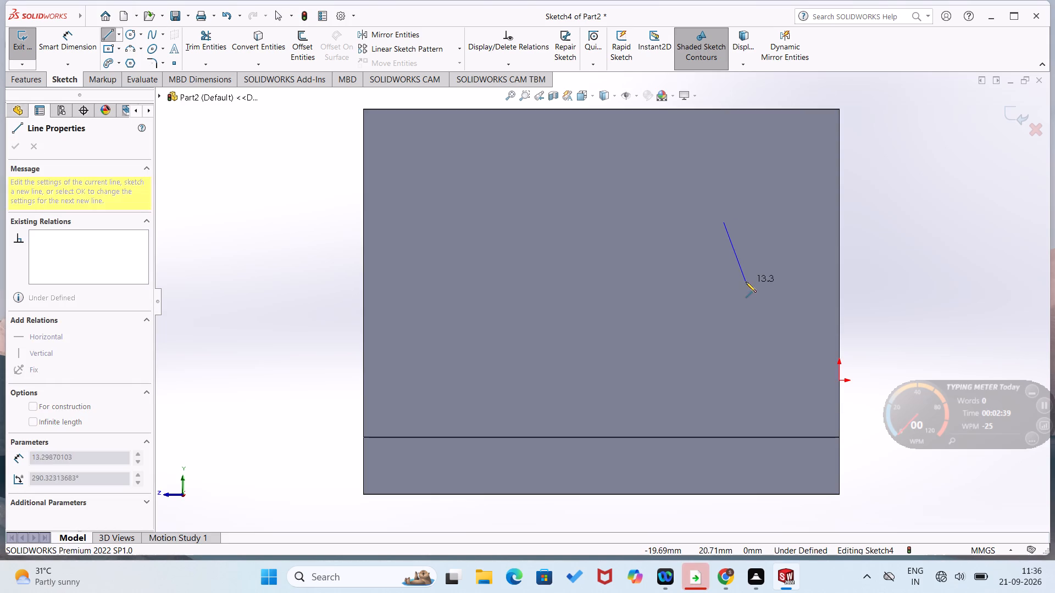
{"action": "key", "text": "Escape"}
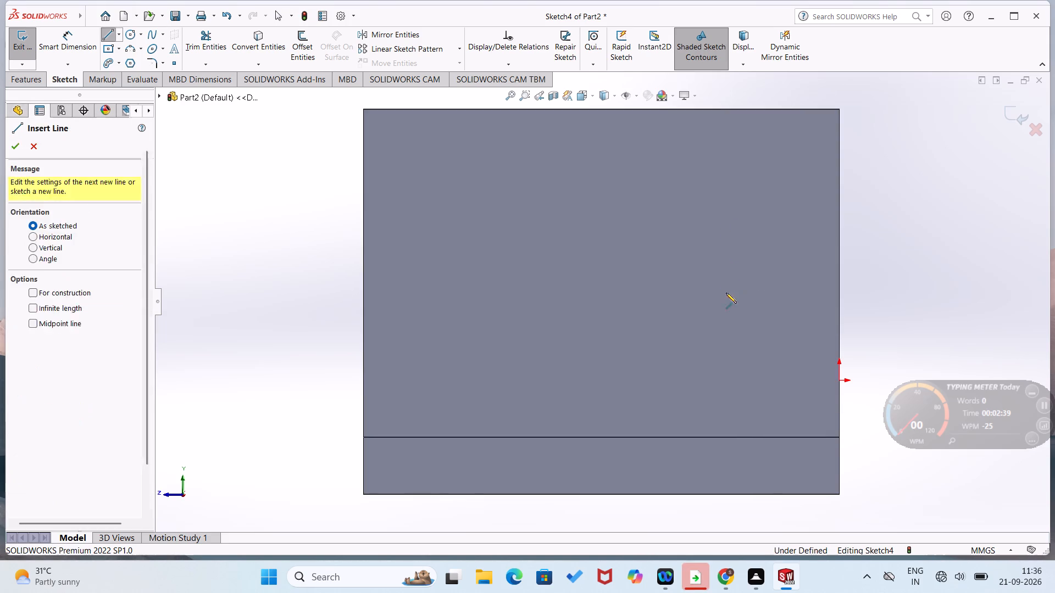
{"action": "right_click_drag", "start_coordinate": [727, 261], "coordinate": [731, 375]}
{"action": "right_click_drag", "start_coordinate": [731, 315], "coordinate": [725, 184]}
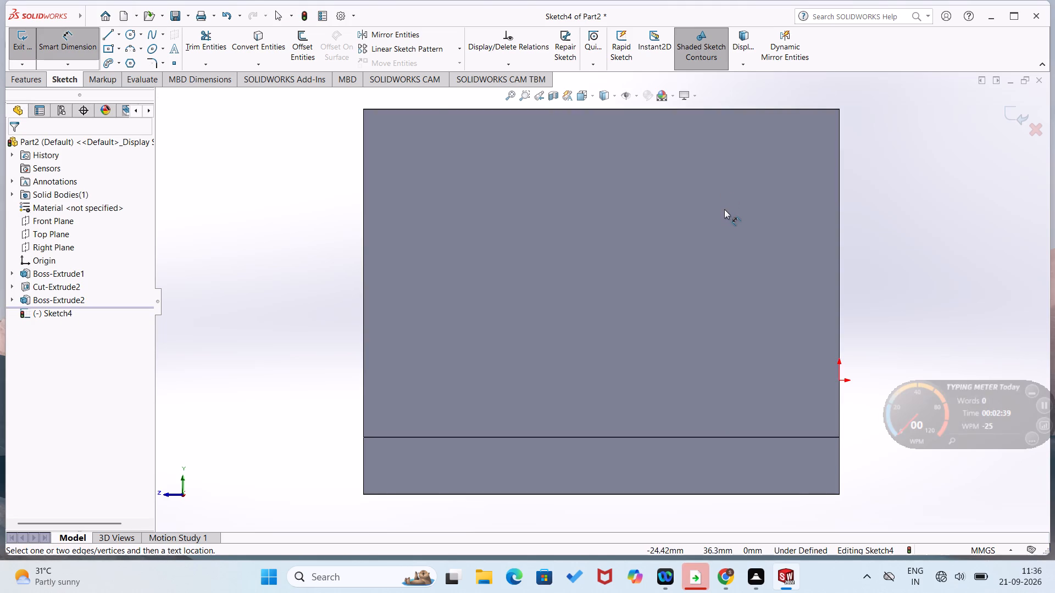
Sketch a circle in the side face's upper area, toward the end with the origin, and dimension its diameter to 30 mm.
{"action": "right_click_drag", "start_coordinate": [722, 233], "coordinate": [878, 230]}
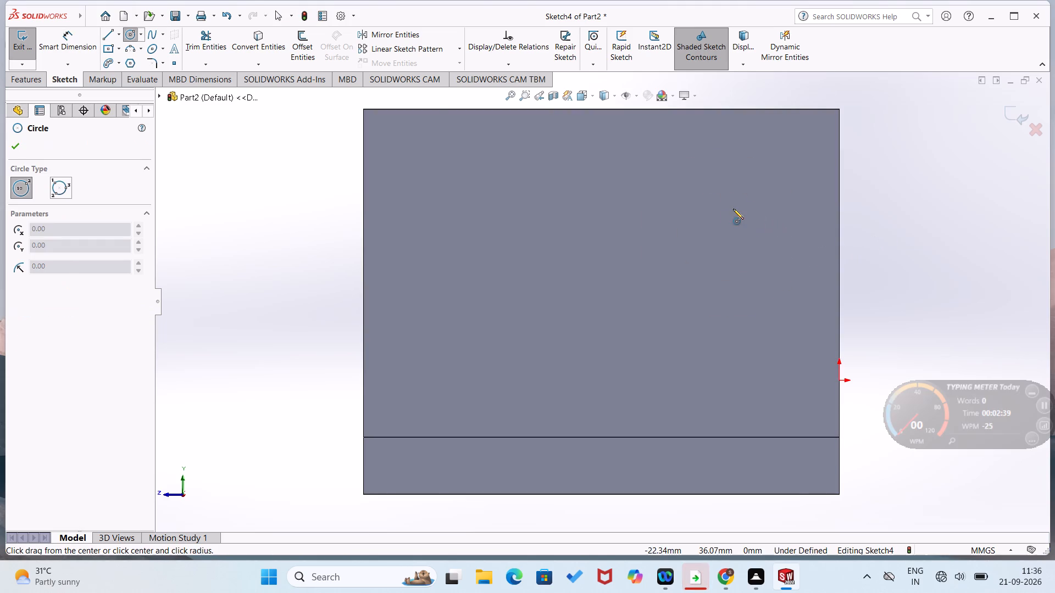
{"action": "left_click", "coordinate": [733, 209]}
{"action": "left_click", "coordinate": [737, 240]}
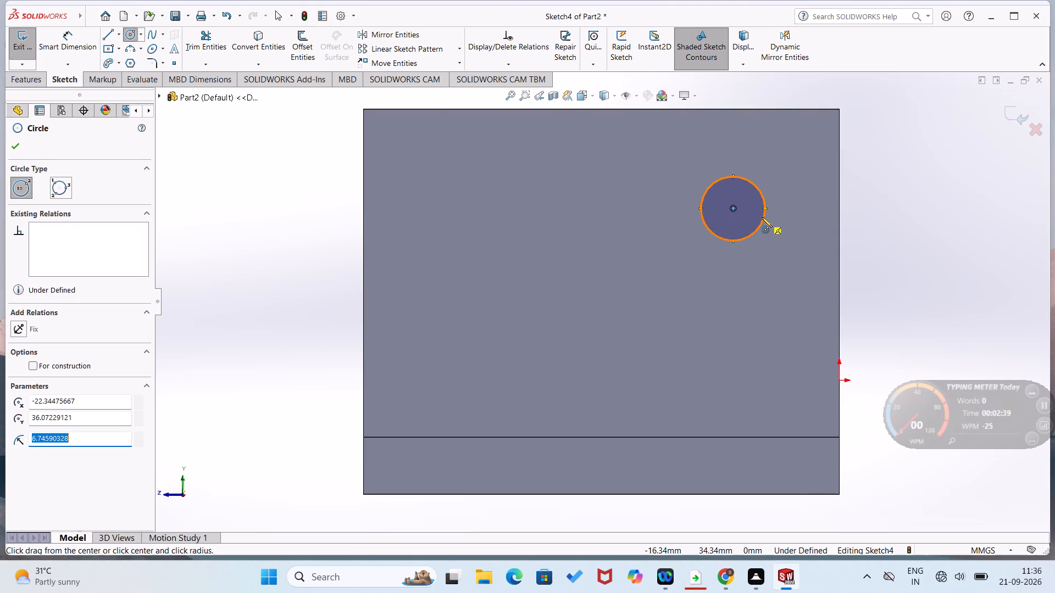
{"action": "right_click_drag", "start_coordinate": [762, 217], "coordinate": [801, 122]}
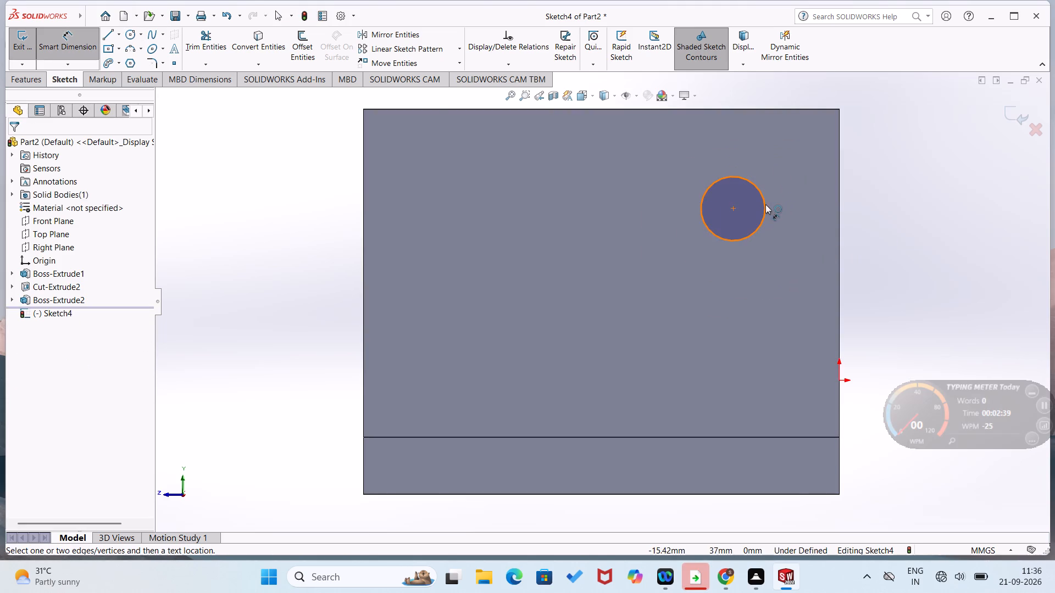
{"action": "left_click", "coordinate": [765, 204]}
{"action": "left_click", "coordinate": [788, 202]}
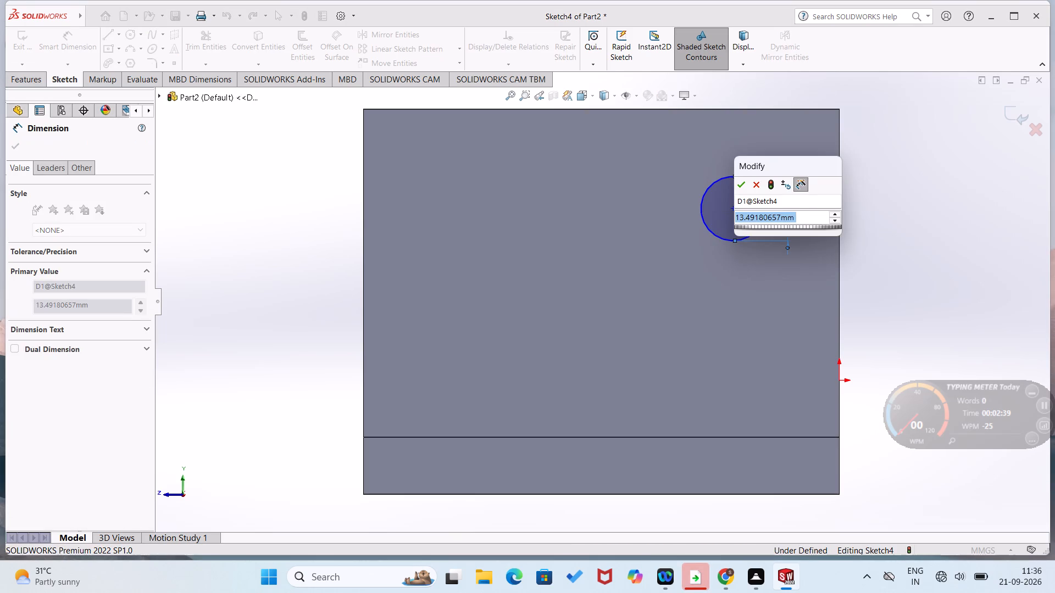
{"action": "type", "text": "30"}
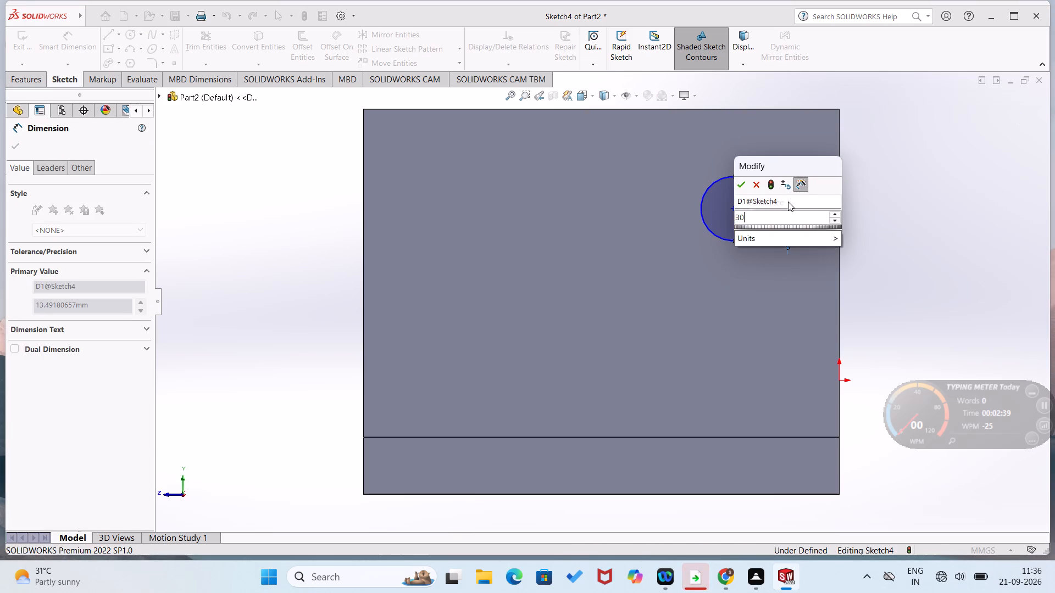
{"action": "key", "text": "Return"}
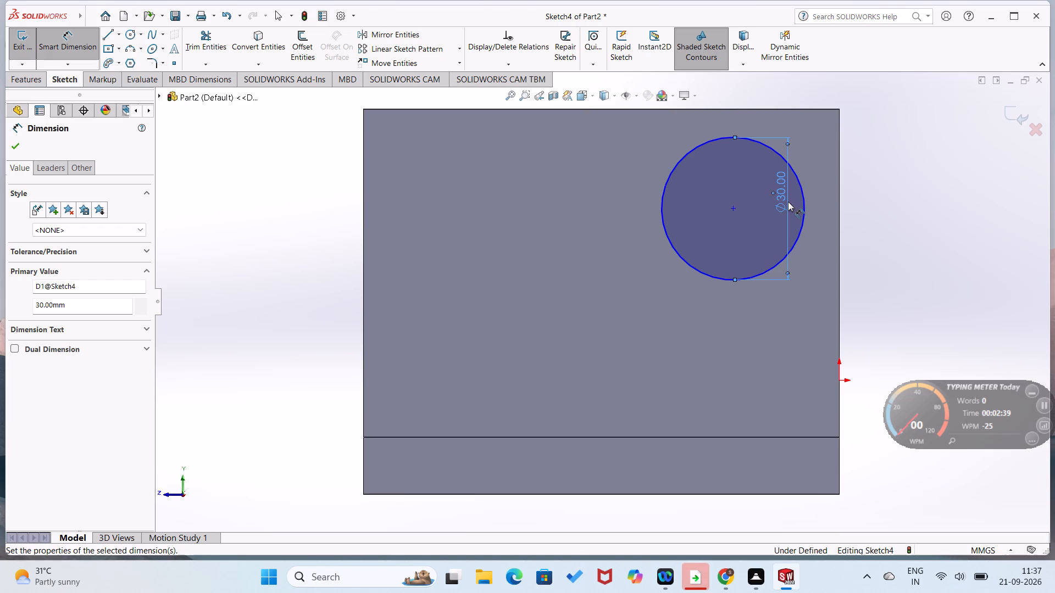
Dimension the circle's centre vertically to 54 mm above the bottom corner of the base flange.
{"action": "left_click", "coordinate": [881, 296]}
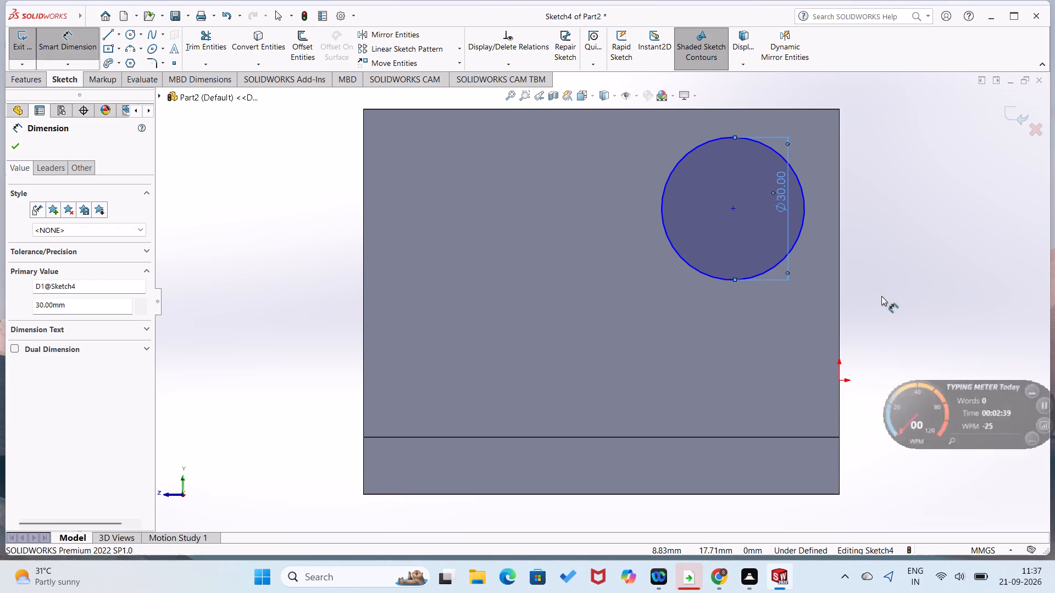
{"action": "right_click_drag", "start_coordinate": [881, 296], "coordinate": [951, 174]}
{"action": "right_click_drag", "start_coordinate": [917, 310], "coordinate": [970, 108]}
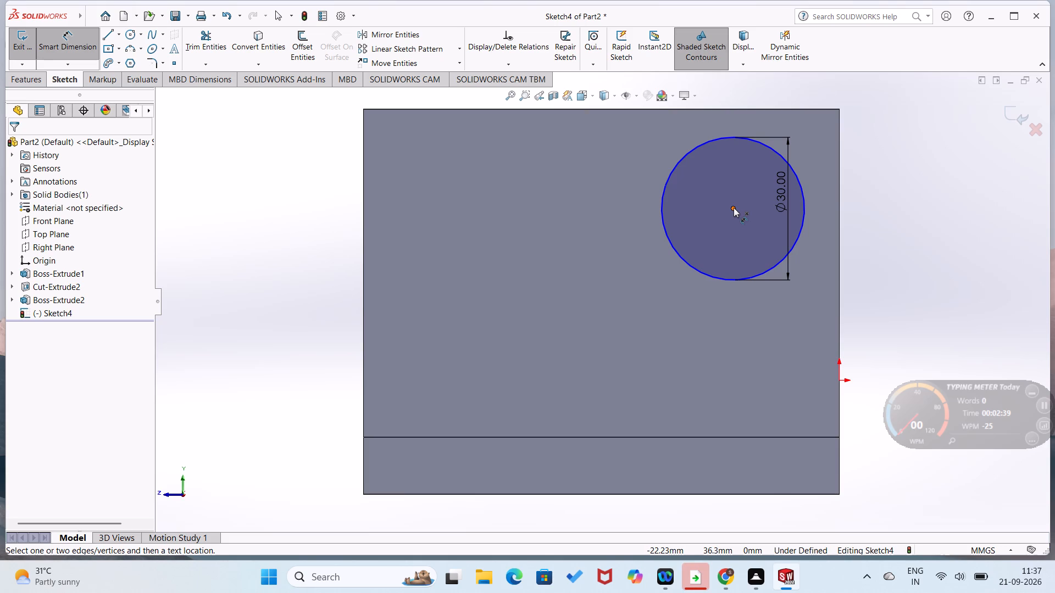
{"action": "middle_click_drag", "start_coordinate": [624, 306], "coordinate": [720, 338]}
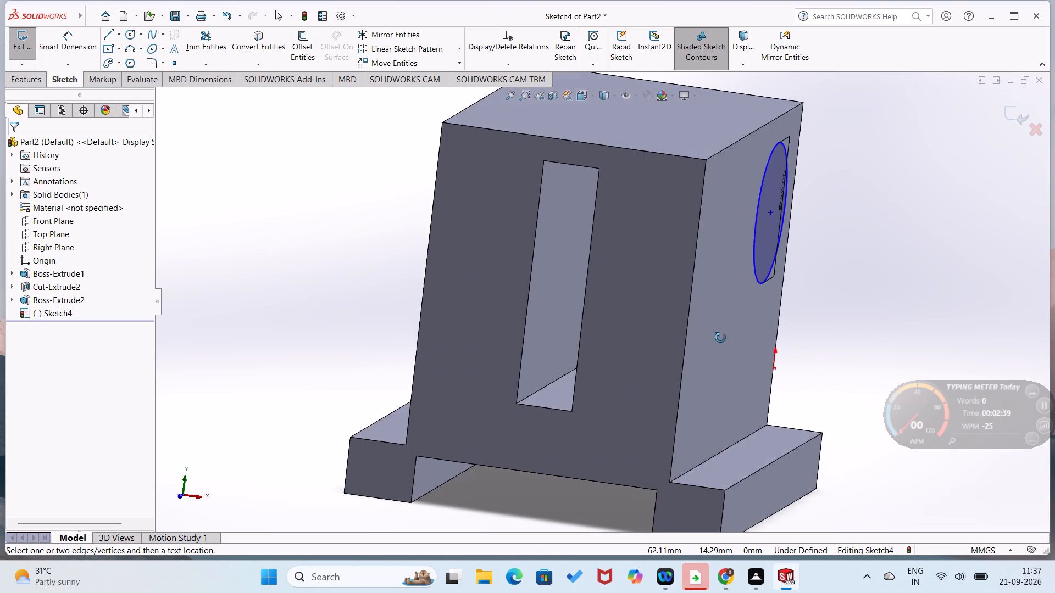
{"action": "middle_click_drag", "start_coordinate": [720, 338], "coordinate": [652, 334]}
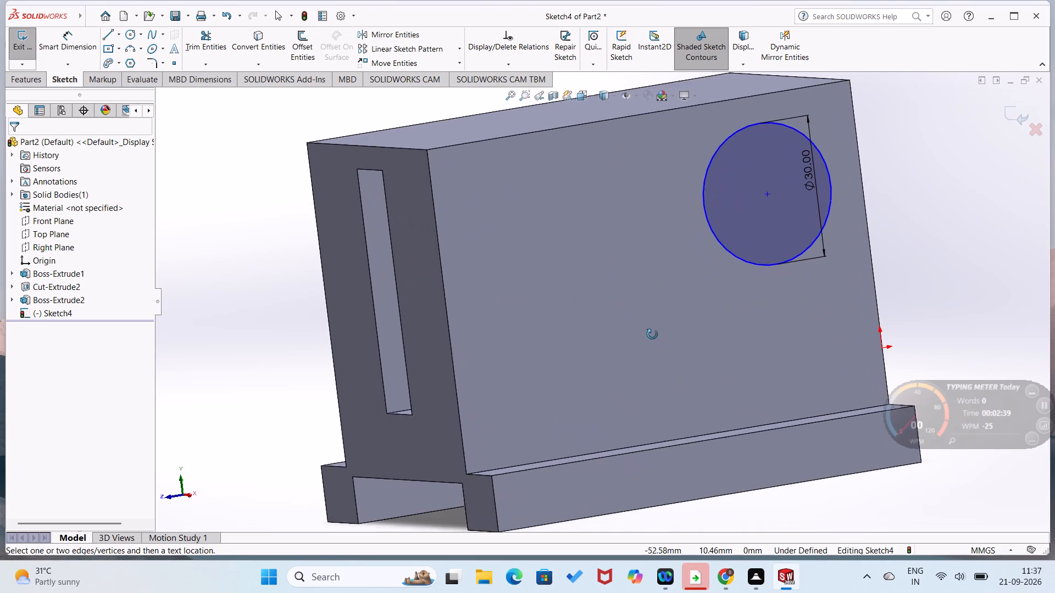
{"action": "middle_click_drag", "start_coordinate": [652, 334], "coordinate": [638, 328]}
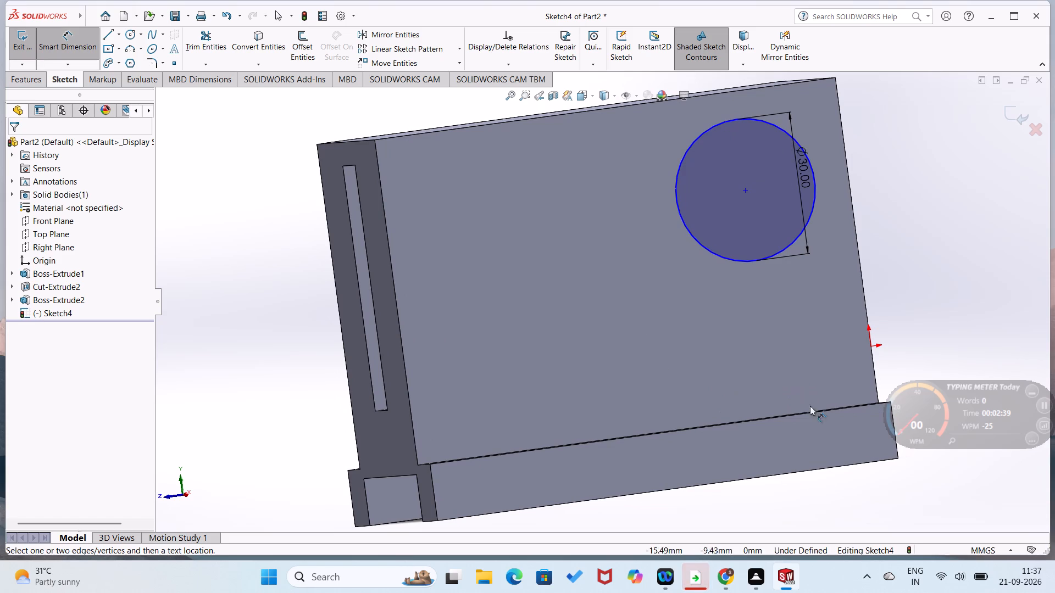
{"action": "left_click", "coordinate": [899, 458]}
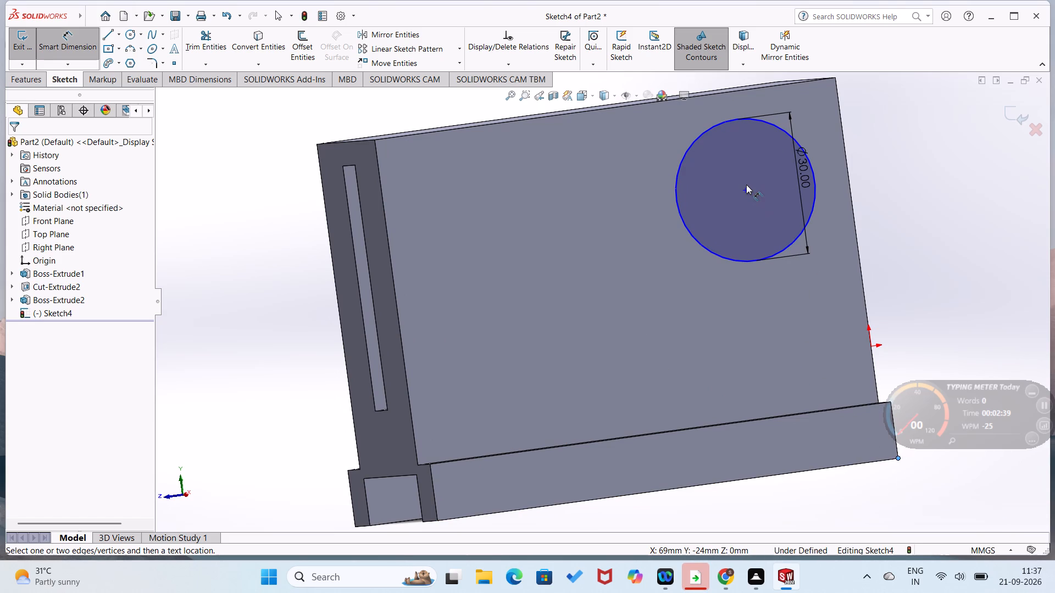
{"action": "left_click", "coordinate": [745, 192]}
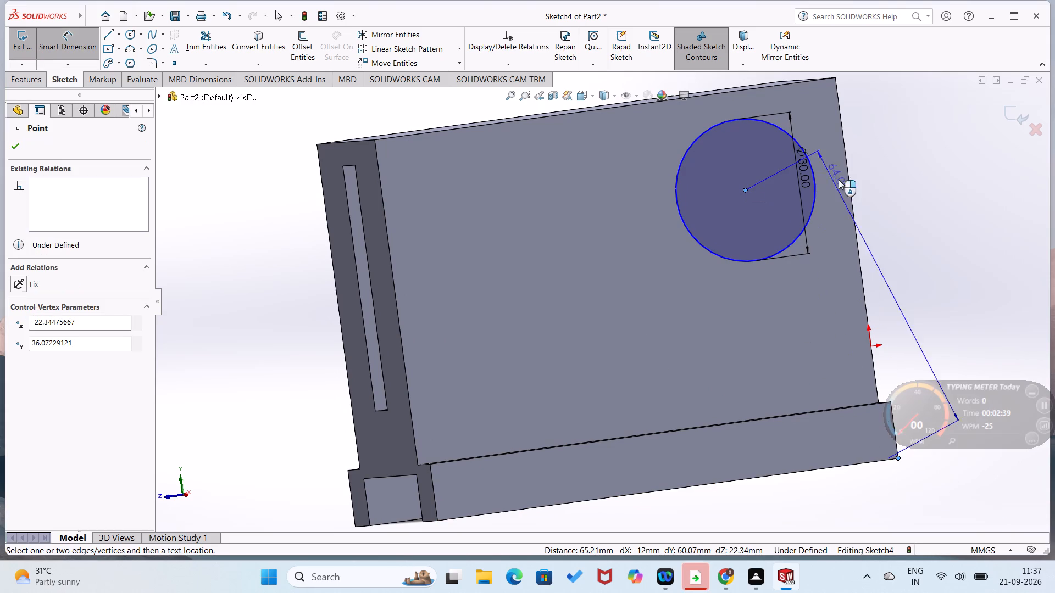
{"action": "left_click", "coordinate": [903, 221]}
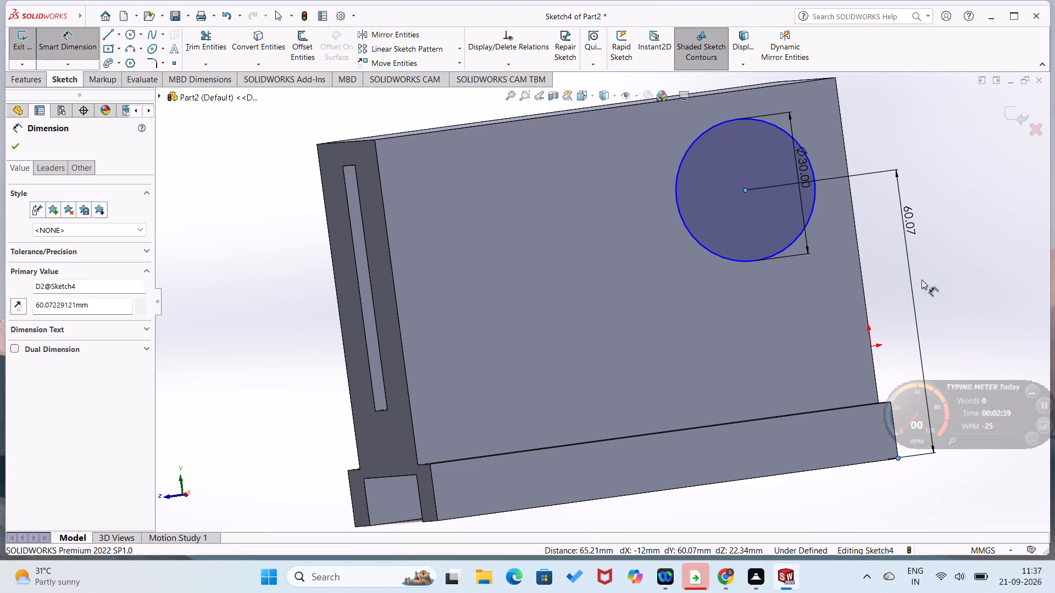
{"action": "type", "text": "54"}
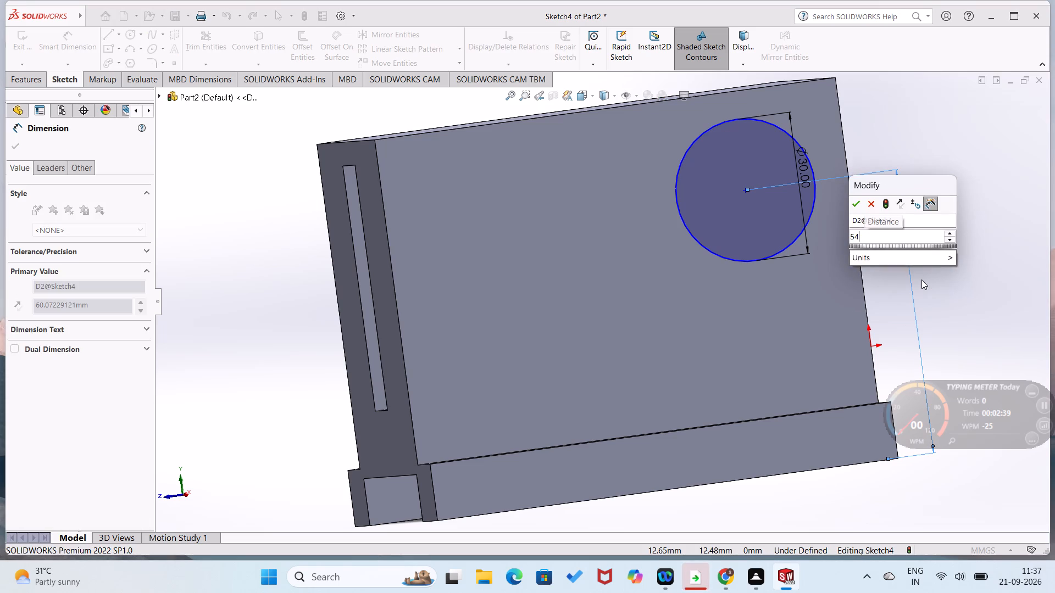
{"action": "key", "text": "Return"}
{"action": "left_click", "coordinate": [952, 245]}
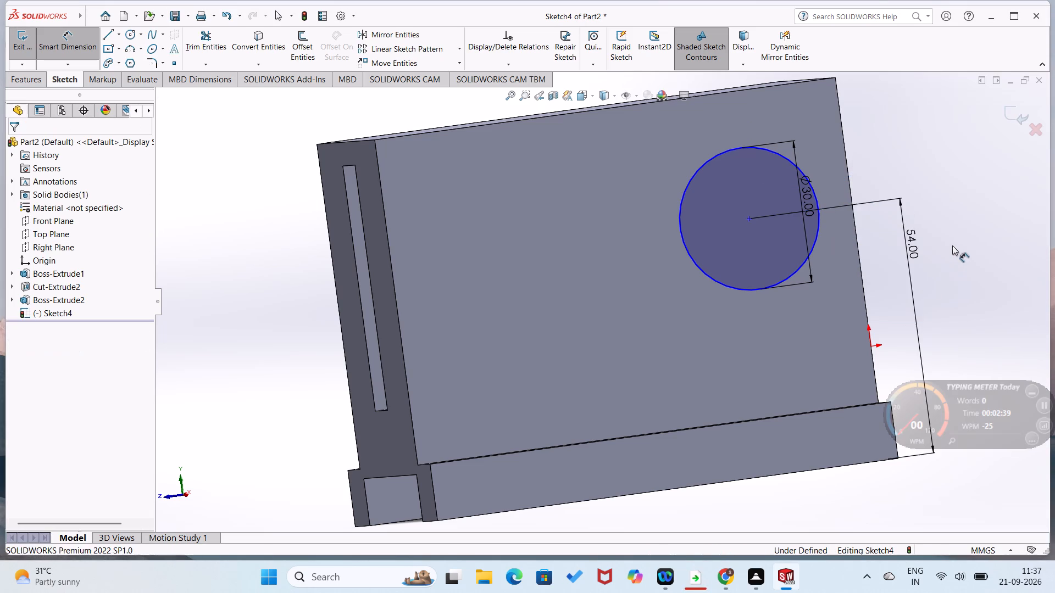
Dimension the circle's centre horizontally to 30 mm from the block's vertical end edge nearest the origin.
{"action": "key", "text": "ctrl+8"}
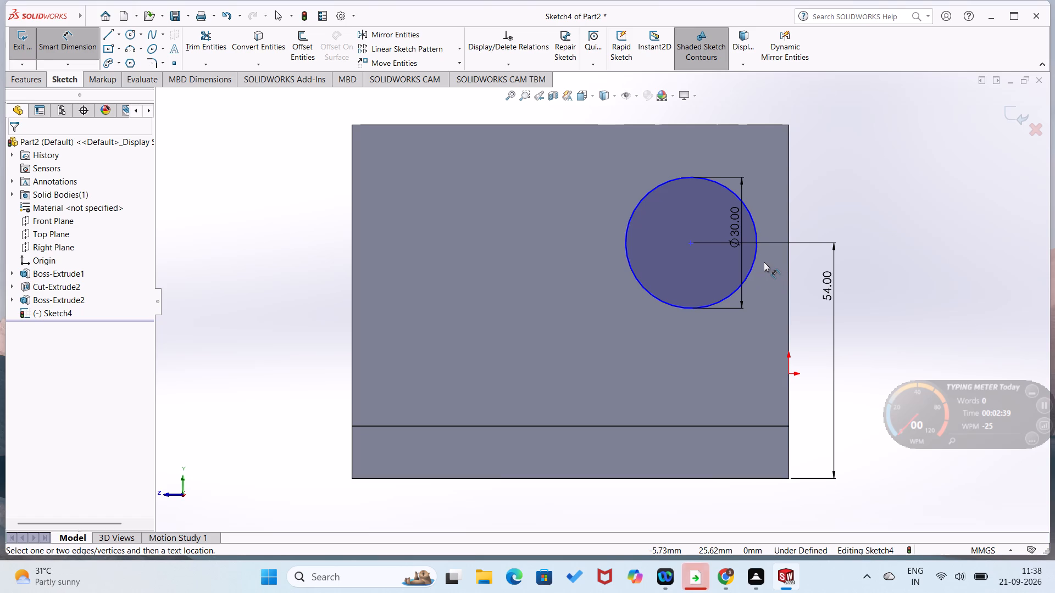
{"action": "left_click", "coordinate": [691, 242]}
{"action": "left_click", "coordinate": [789, 248]}
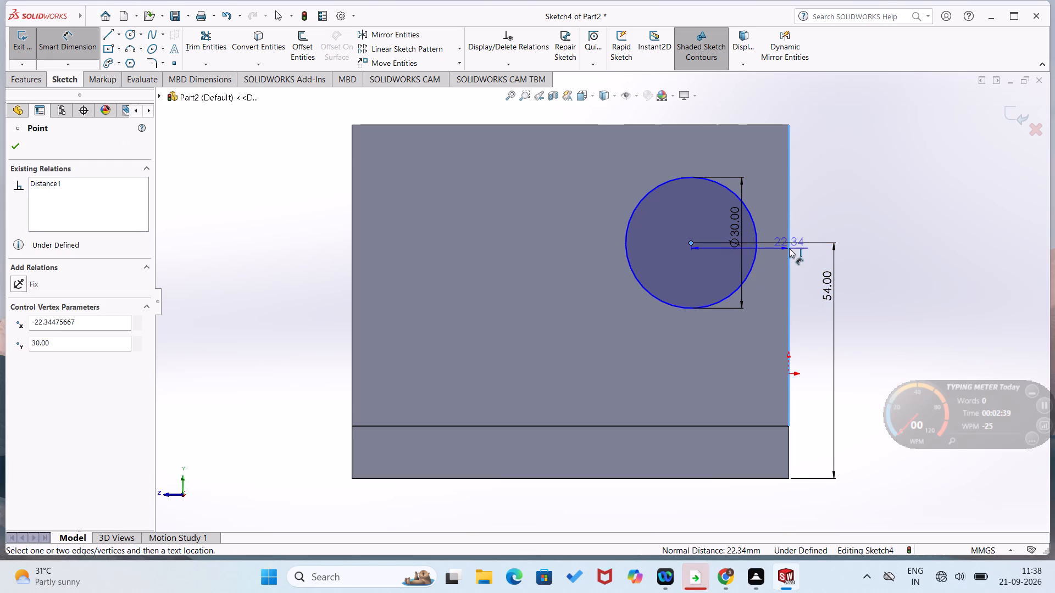
{"action": "left_click", "coordinate": [765, 282]}
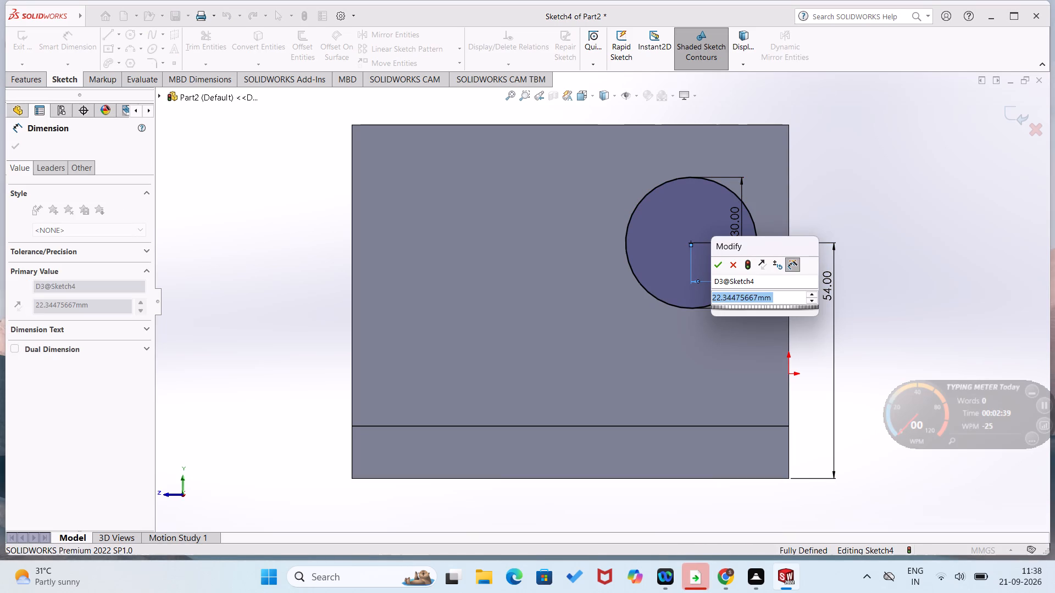
{"action": "type", "text": "30"}
{"action": "key", "text": "Return"}
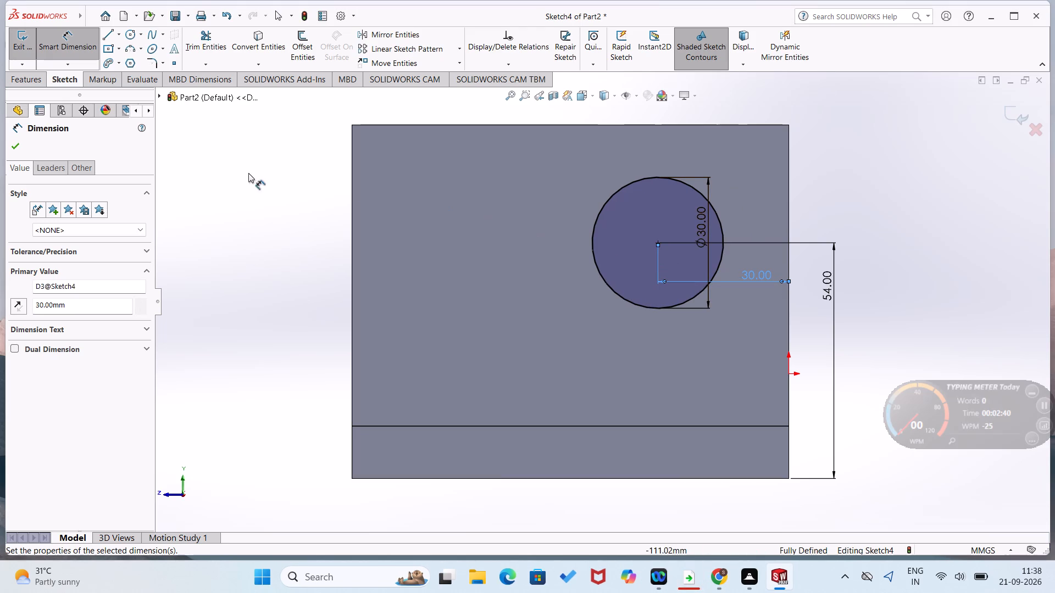
Cut-extrude the 30 mm circle 100 mm blind through the block.
{"action": "left_click", "coordinate": [19, 78]}
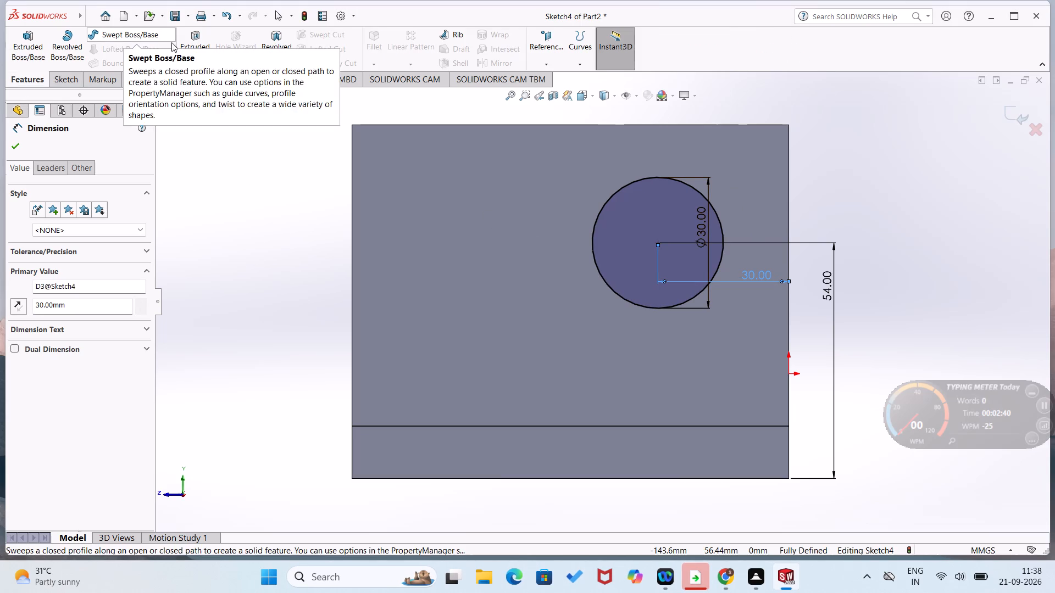
{"action": "left_click", "coordinate": [191, 53]}
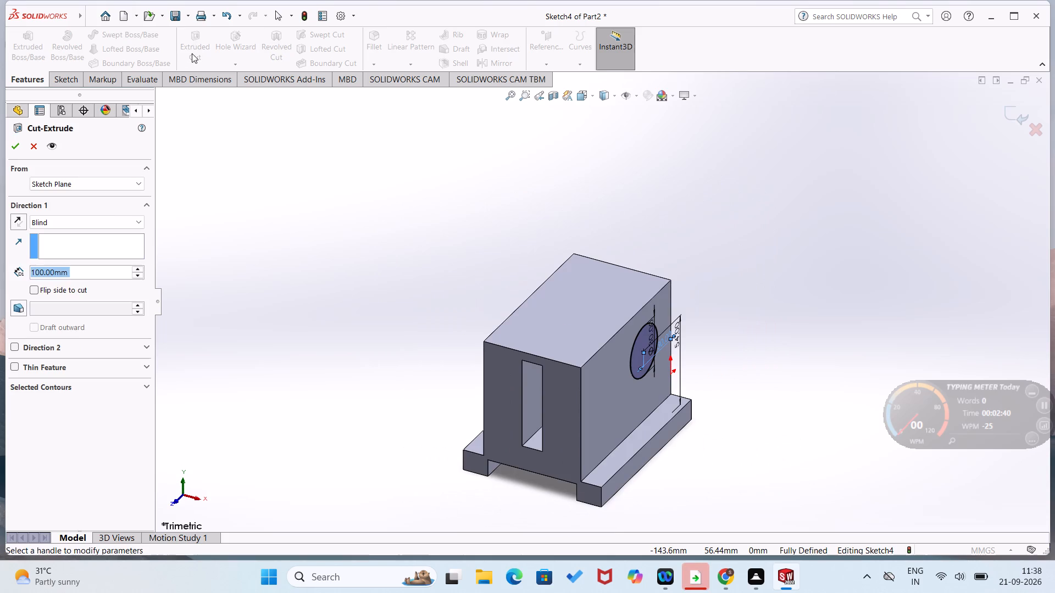
{"action": "left_click", "coordinate": [14, 146]}
{"action": "left_click", "coordinate": [287, 222]}
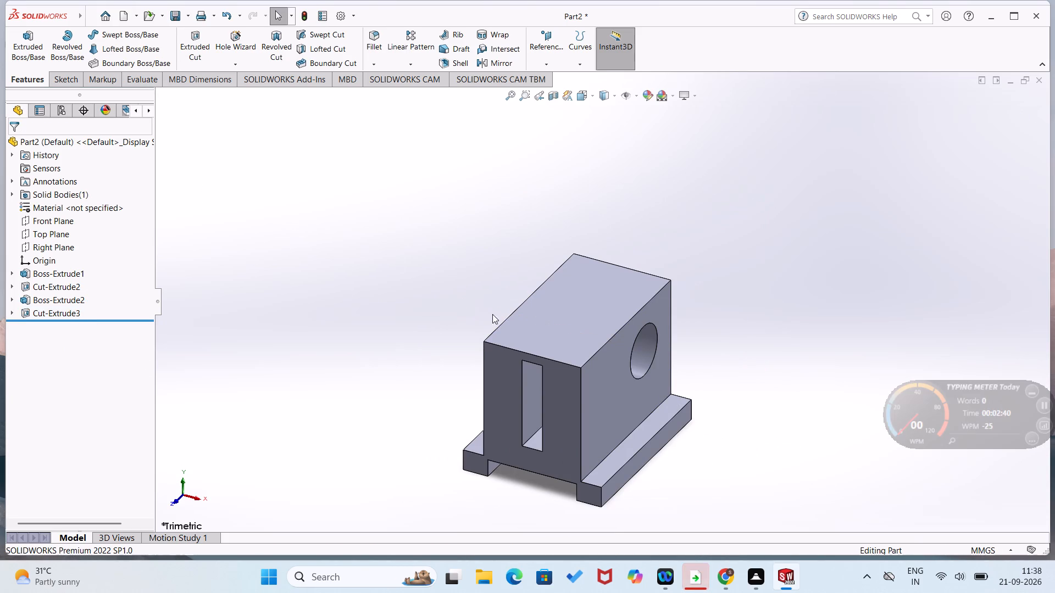
Start a new sketch on the block's long vertical side face containing the circular hole.
{"action": "right_click", "coordinate": [616, 422]}
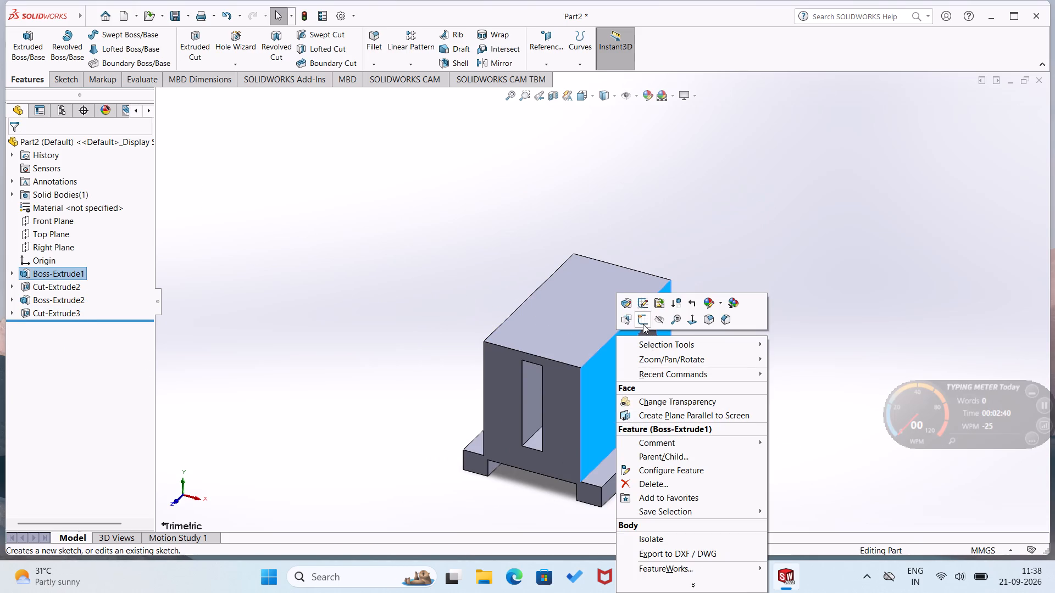
{"action": "left_click", "coordinate": [643, 324]}
{"action": "left_click", "coordinate": [302, 263]}
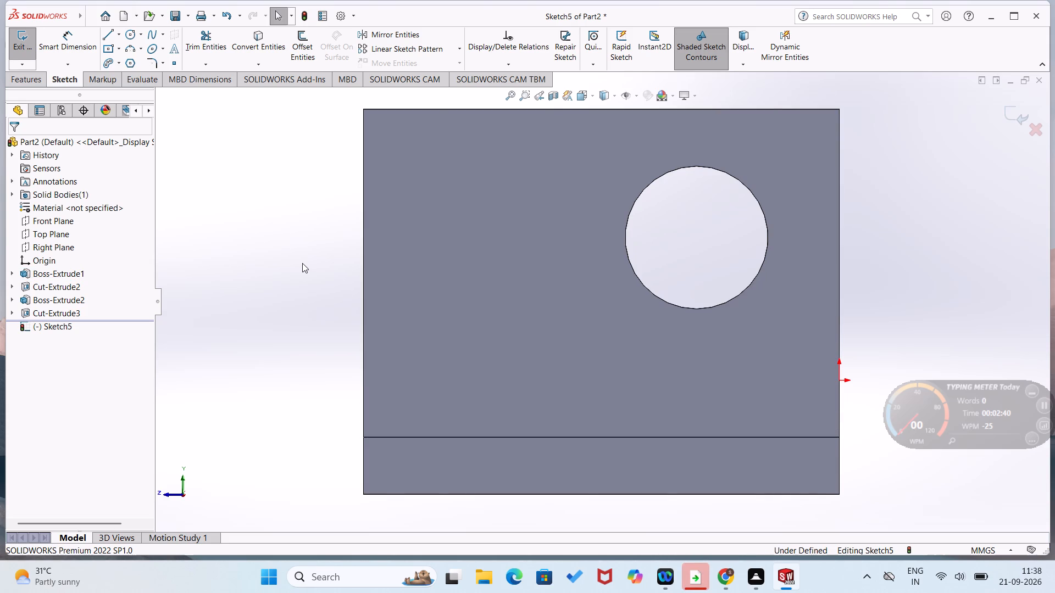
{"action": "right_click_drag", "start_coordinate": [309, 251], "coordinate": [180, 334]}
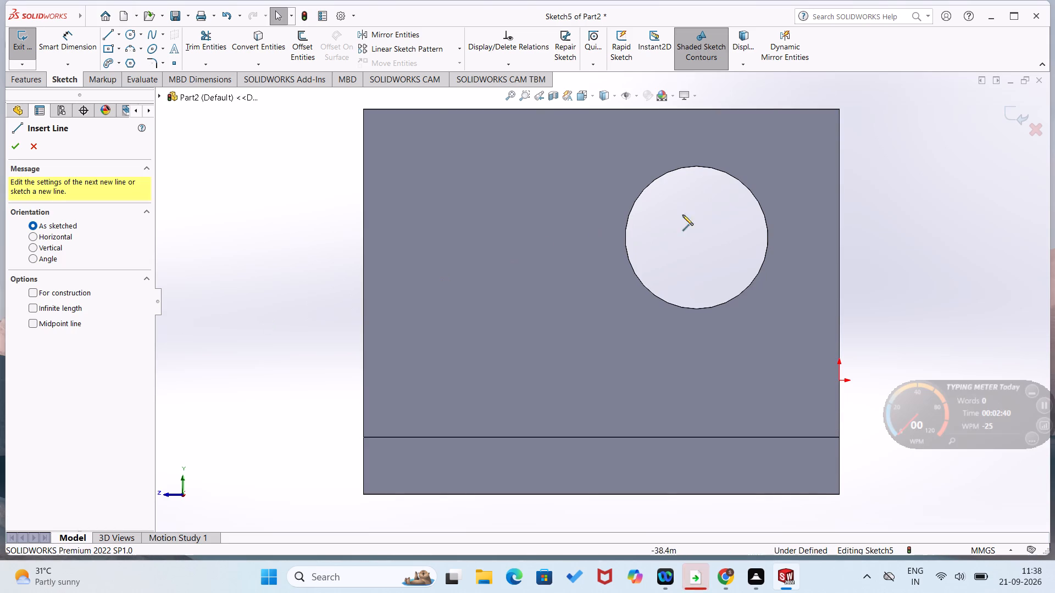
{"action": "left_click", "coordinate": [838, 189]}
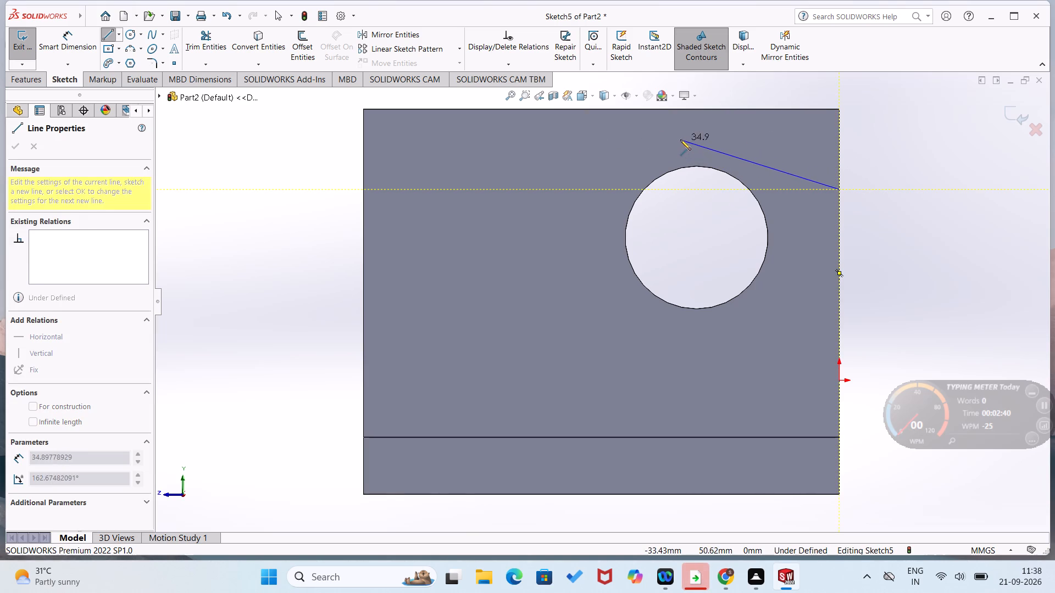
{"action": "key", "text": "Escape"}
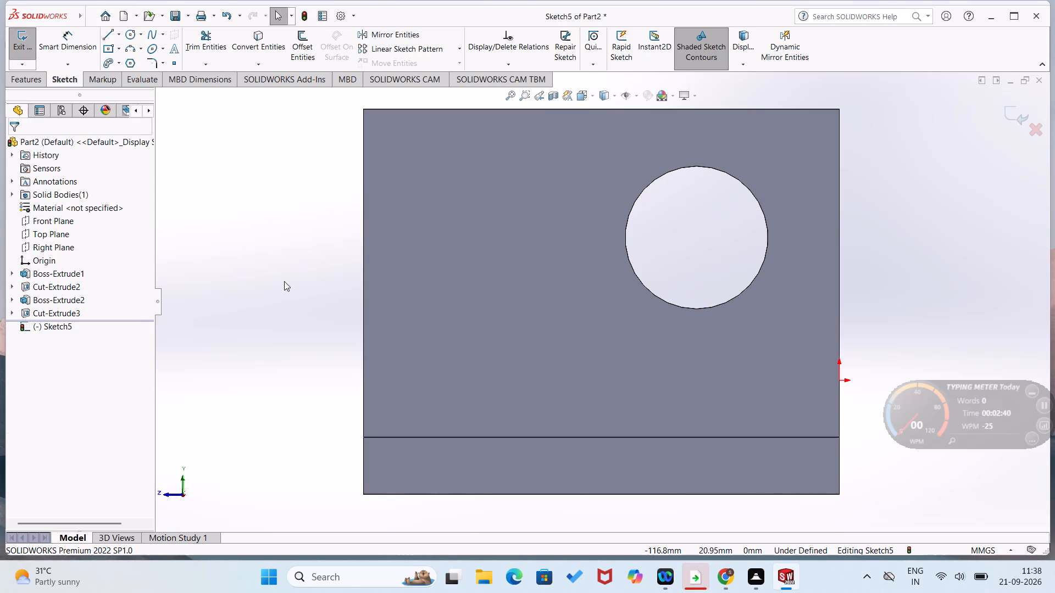
Sketch a vertical line about 15 mm long on the end edge, continuing into a tangent semicircular arc of about 28 mm radius over the hole.
{"action": "right_click_drag", "start_coordinate": [291, 291], "coordinate": [130, 324]}
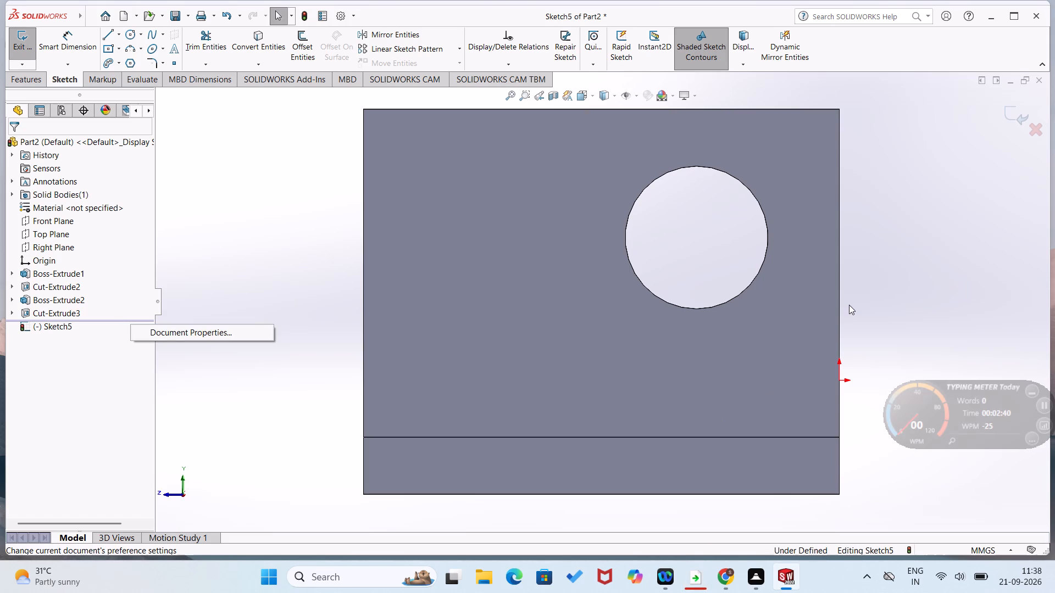
{"action": "right_click_drag", "start_coordinate": [907, 266], "coordinate": [787, 314]}
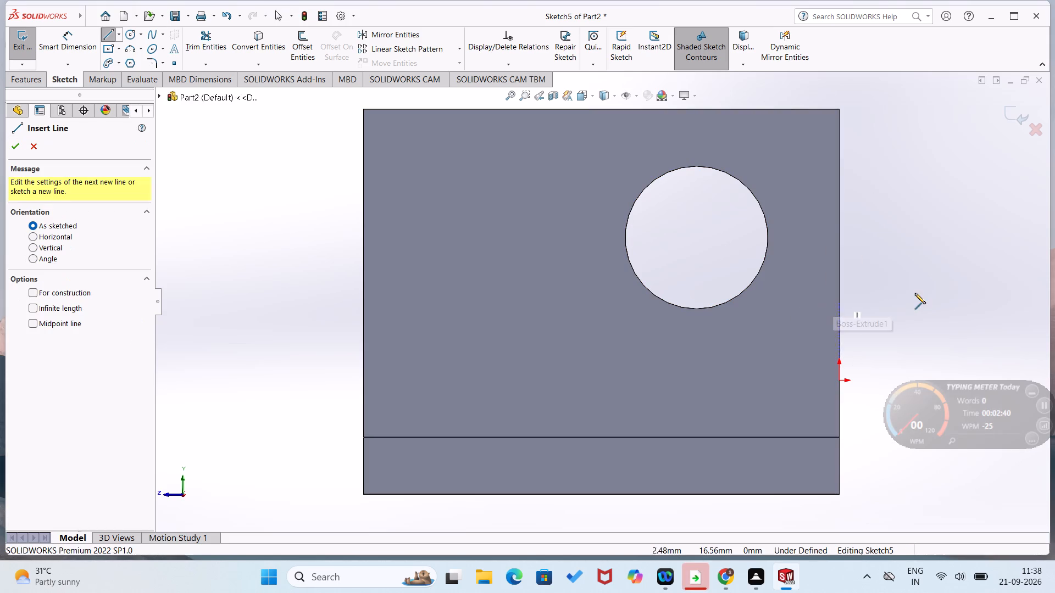
{"action": "left_click_drag", "start_coordinate": [839, 310], "coordinate": [840, 302]}
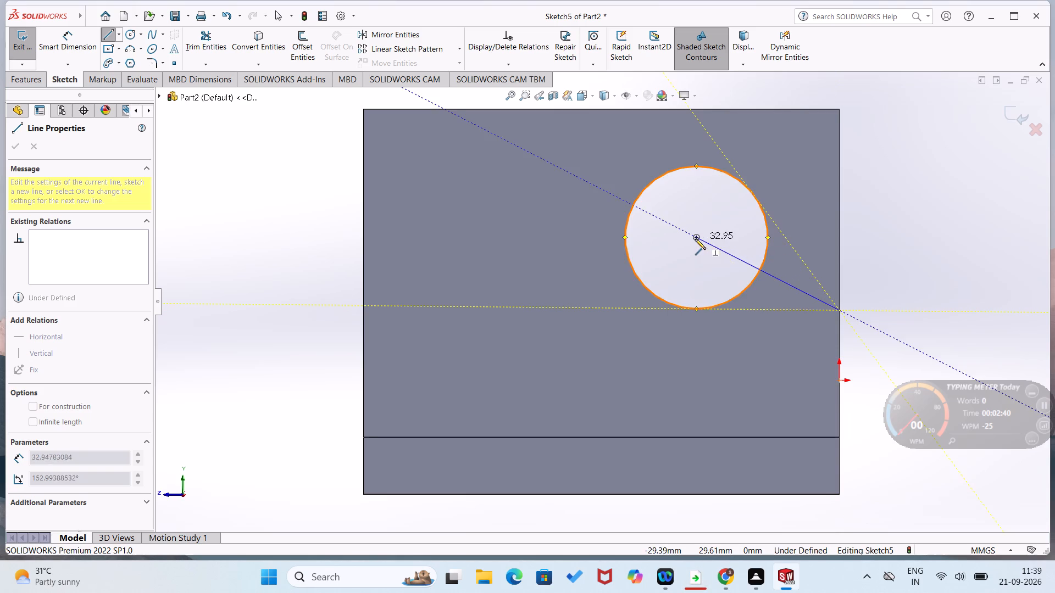
{"action": "left_click", "coordinate": [840, 236]}
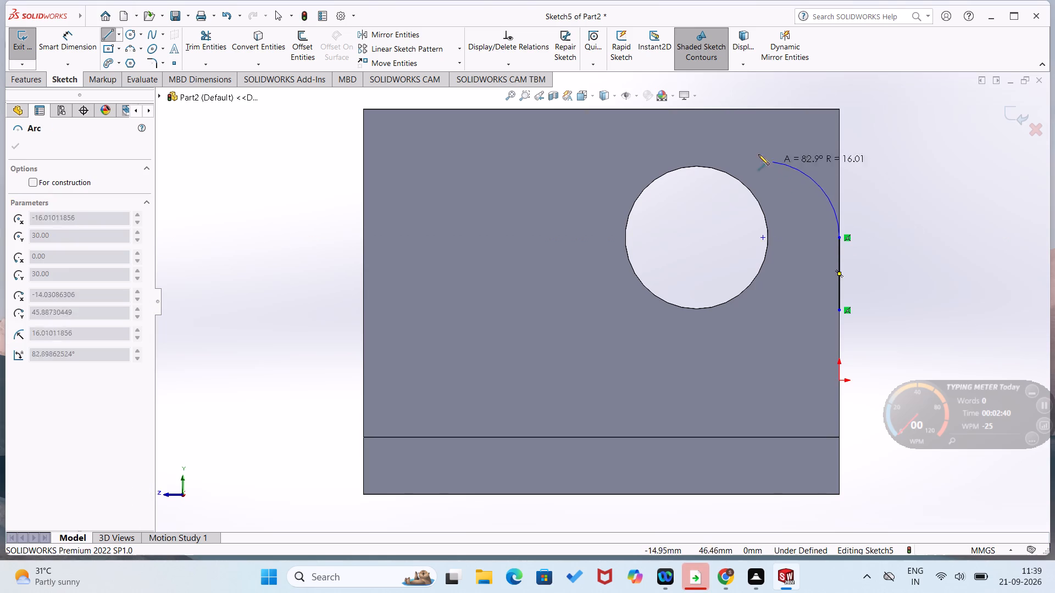
{"action": "left_click", "coordinate": [571, 236]}
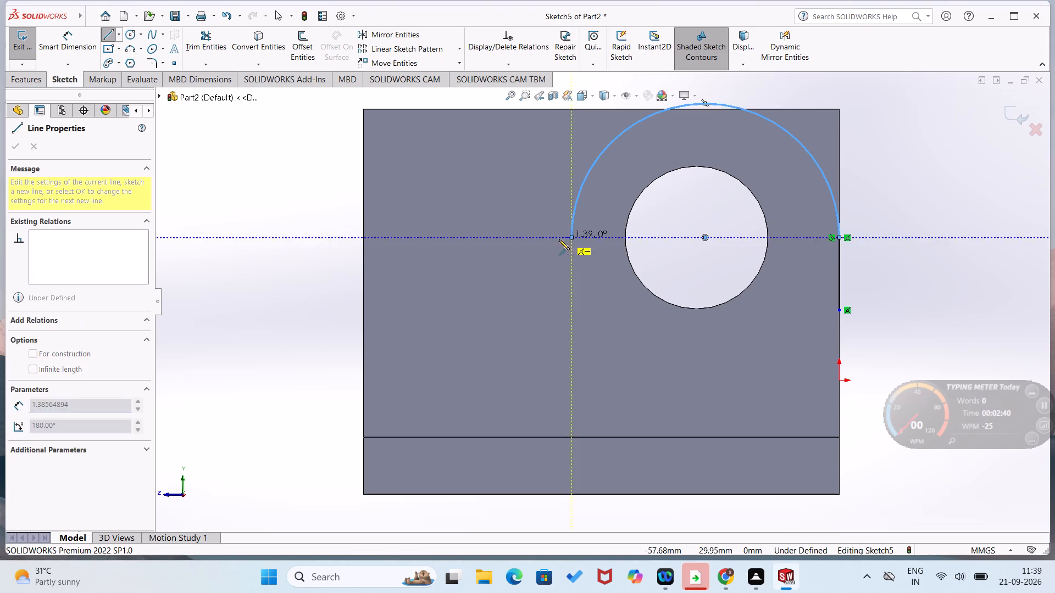
{"action": "key", "text": "Escape"}
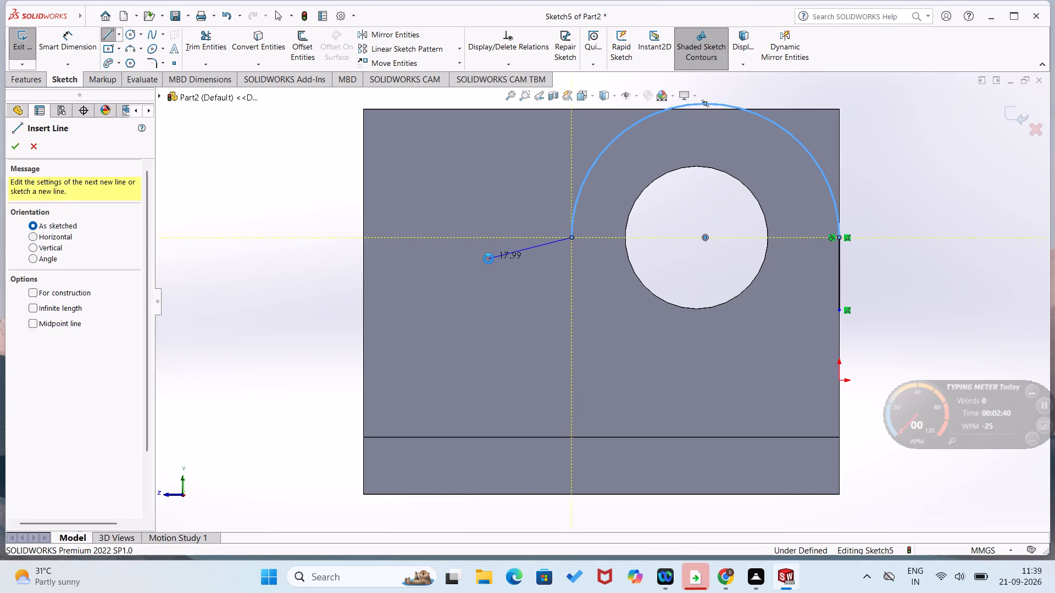
{"action": "right_click_drag", "start_coordinate": [491, 259], "coordinate": [420, 323]}
{"action": "key", "text": "grave"}
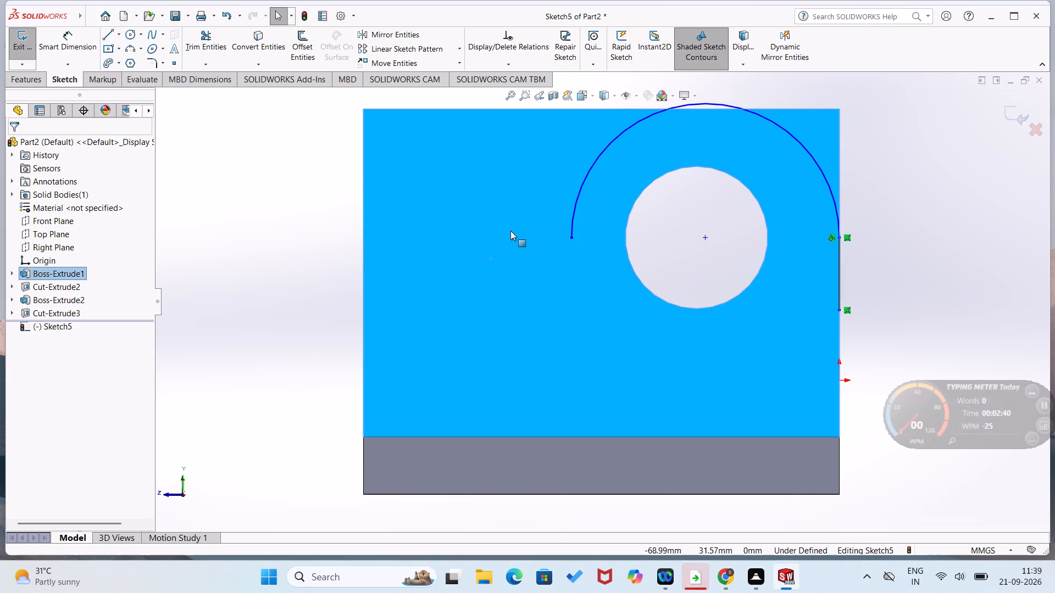
Dimension the semicircular arc's radius to 30 mm.
{"action": "right_click_drag", "start_coordinate": [476, 251], "coordinate": [530, 122]}
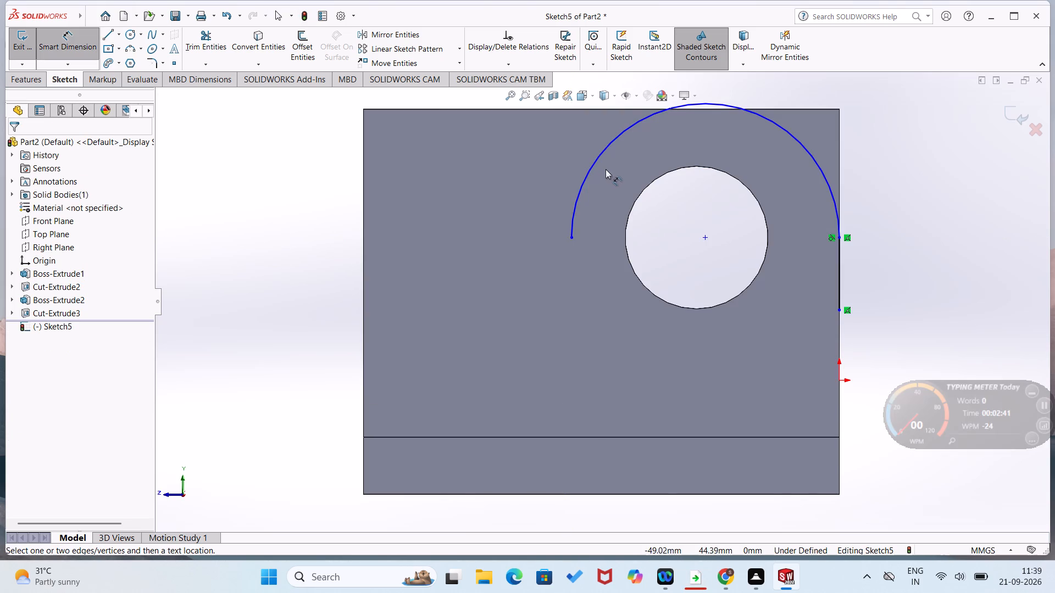
{"action": "left_click", "coordinate": [595, 163]}
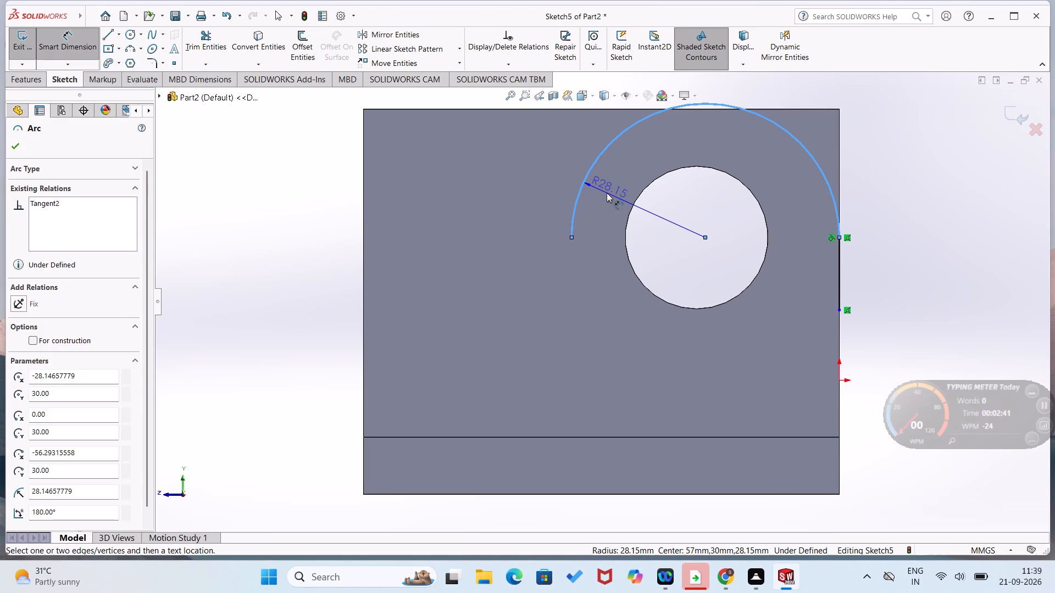
{"action": "left_click", "coordinate": [607, 193]}
{"action": "type", "text": "30"}
{"action": "key", "text": "Return"}
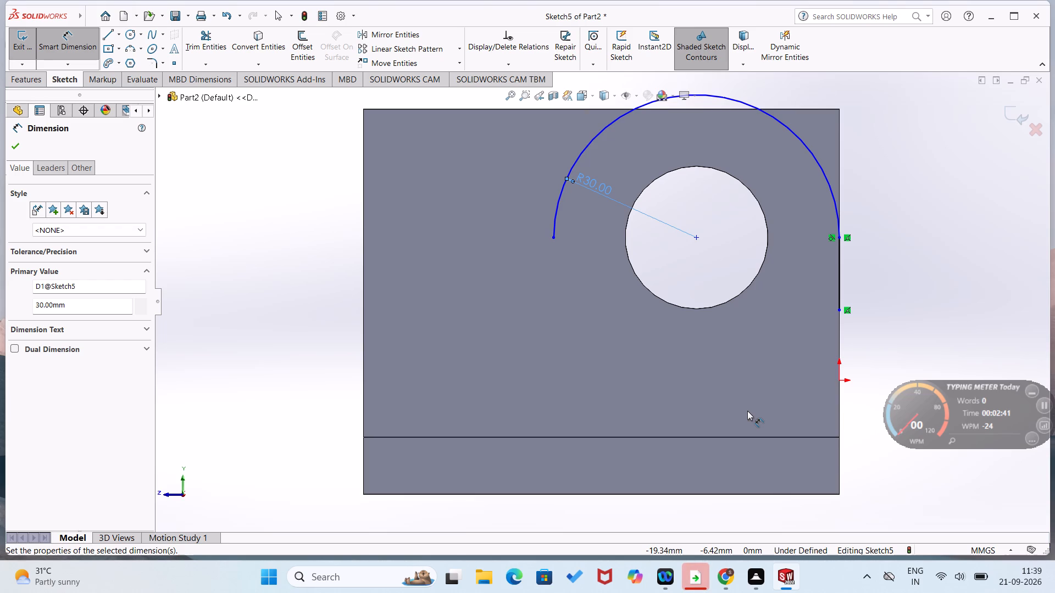
Dimension the vertical distance between the base's bottom edge and the arc's centre.
{"action": "left_click", "coordinate": [763, 493]}
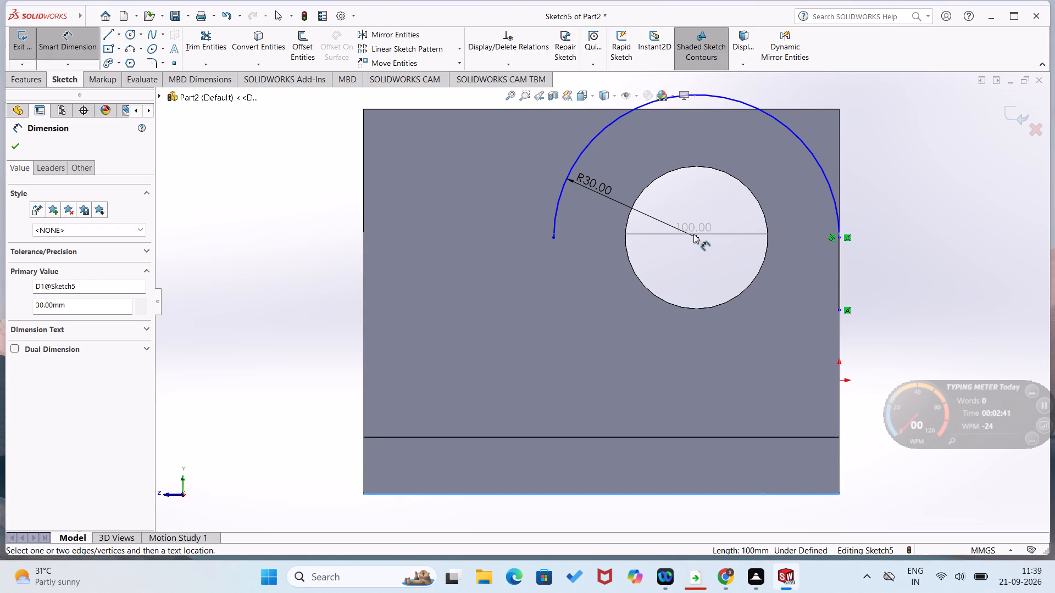
{"action": "left_click", "coordinate": [697, 239]}
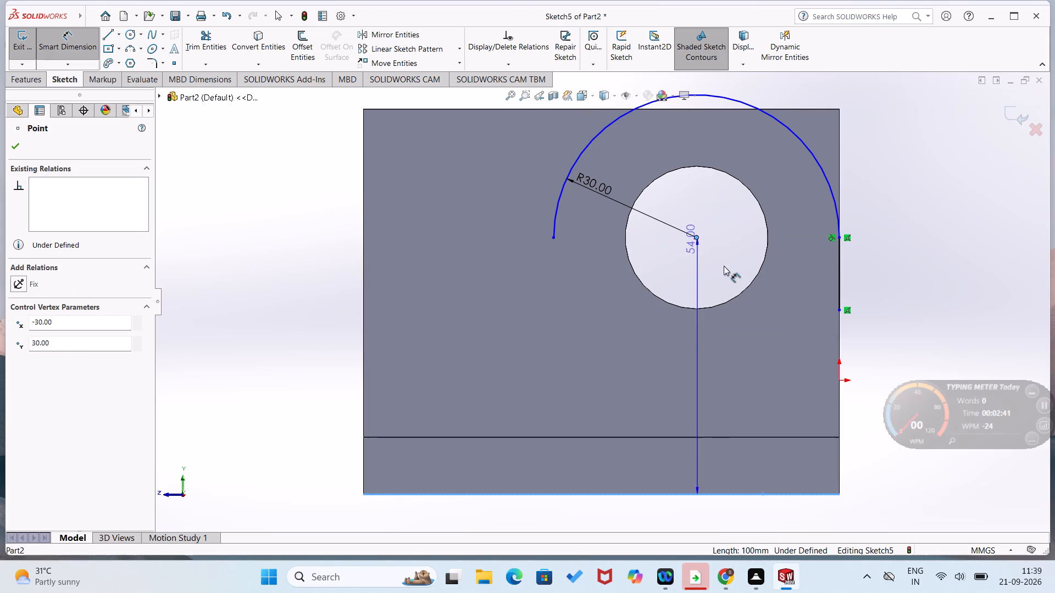
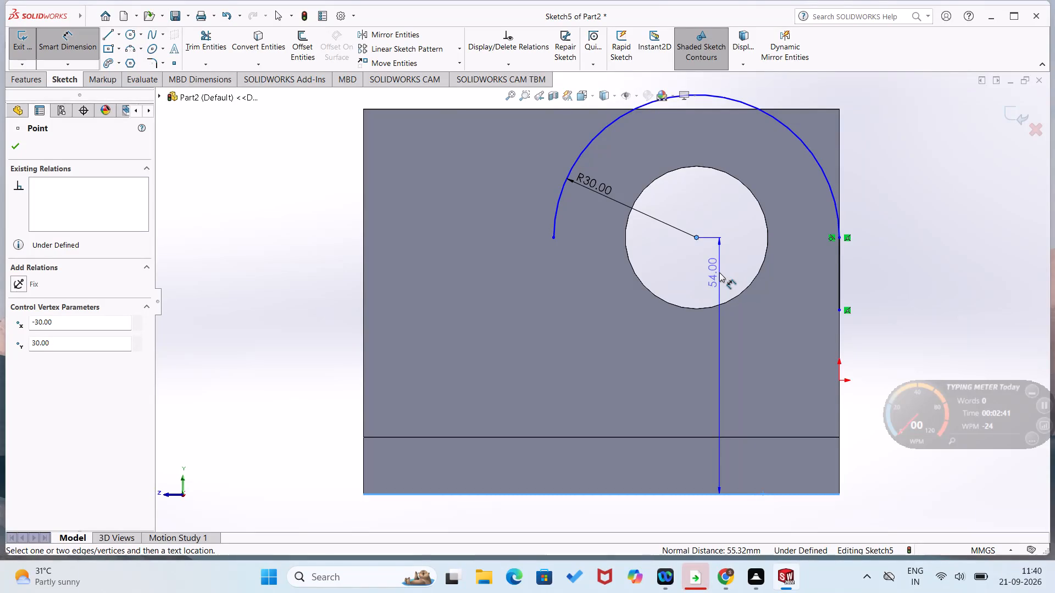
Undo the arc profile sketch on the side face, including its line, arc and dimensions.
{"action": "key", "text": "ctrl+z"}
{"action": "key", "text": "ctrl+z"}
{"action": "key", "text": "ctrl+z"}
{"action": "key", "text": "ctrl+z"}
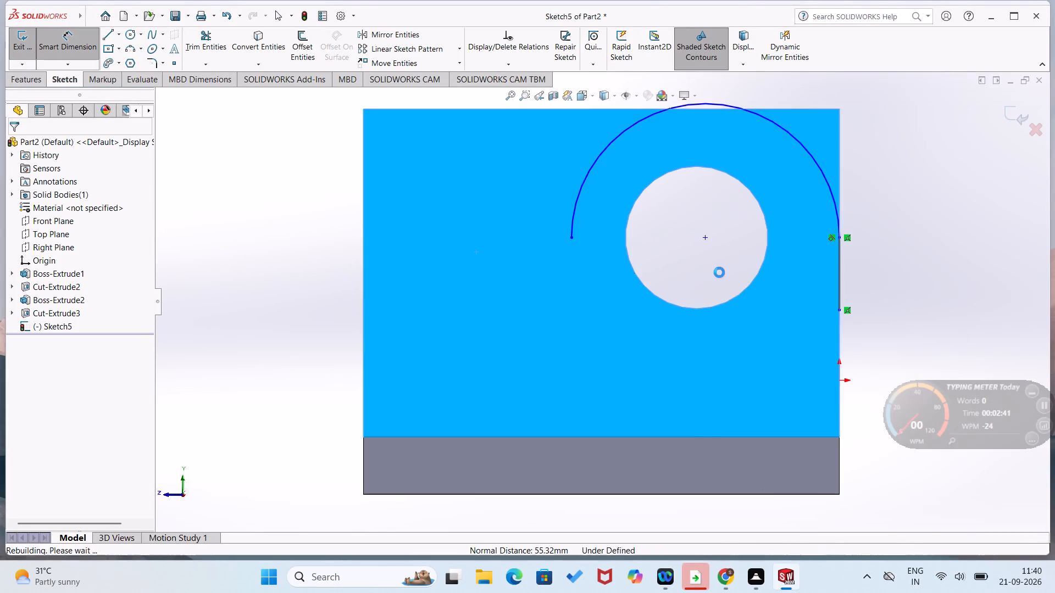
{"action": "key", "text": "ctrl+z"}
{"action": "key", "text": "ctrl+z"}
{"action": "key", "text": "ctrl+z"}
{"action": "key", "text": "ctrl+z"}
{"action": "key", "text": "ctrl+z"}
{"action": "key", "text": "ctrl+z"}
{"action": "key", "text": "ctrl+z"}
{"action": "key", "text": "ctrl+z"}
{"action": "key", "text": "ctrl+z"}
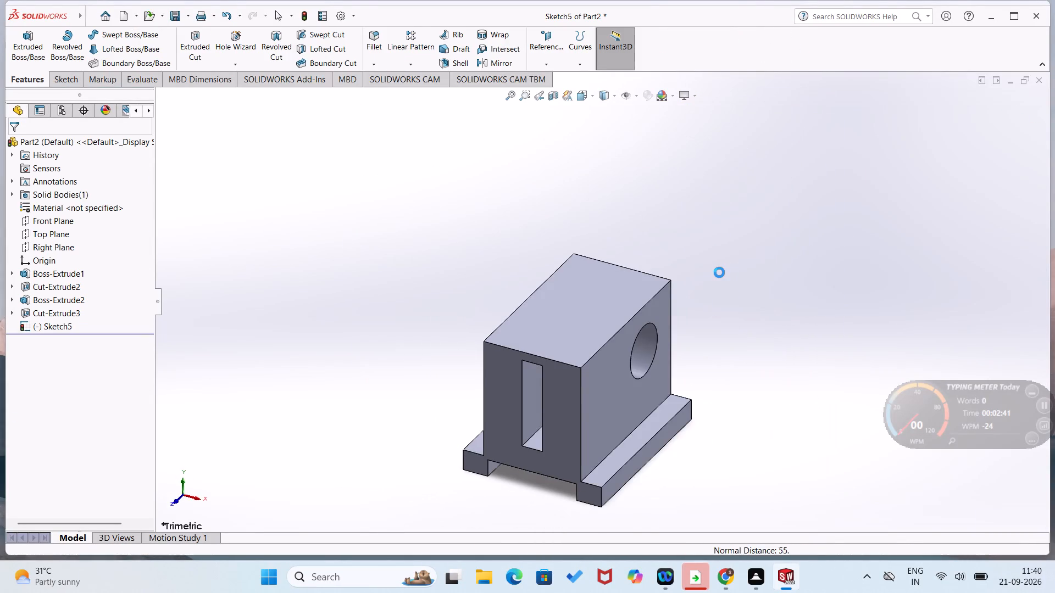
Undo the side through-hole with its circle sketch and the base extrusion, going back to the dimensioned base profile sketch.
{"action": "key", "text": "ctrl+z"}
{"action": "key", "text": "ctrl+z"}
{"action": "key", "text": "ctrl+z"}
{"action": "key", "text": "ctrl+z"}
{"action": "key", "text": "ctrl+z"}
{"action": "key", "text": "ctrl+z"}
{"action": "key", "text": "ctrl+z"}
{"action": "key", "text": "ctrl+z"}
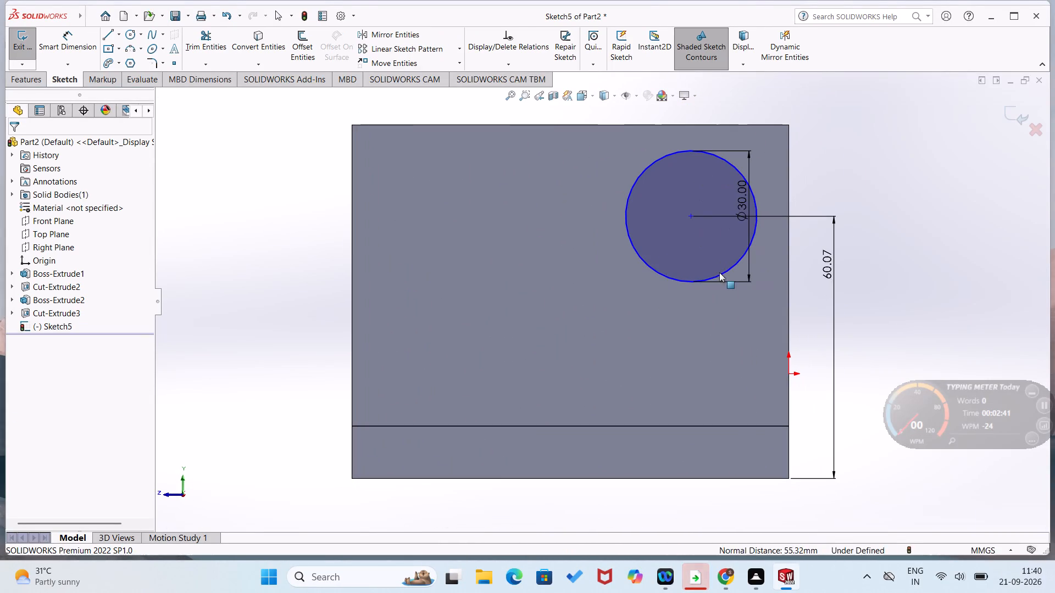
{"action": "key", "text": "ctrl+z"}
{"action": "key", "text": "ctrl+z"}
{"action": "key", "text": "ctrl+z"}
{"action": "key", "text": "ctrl+z"}
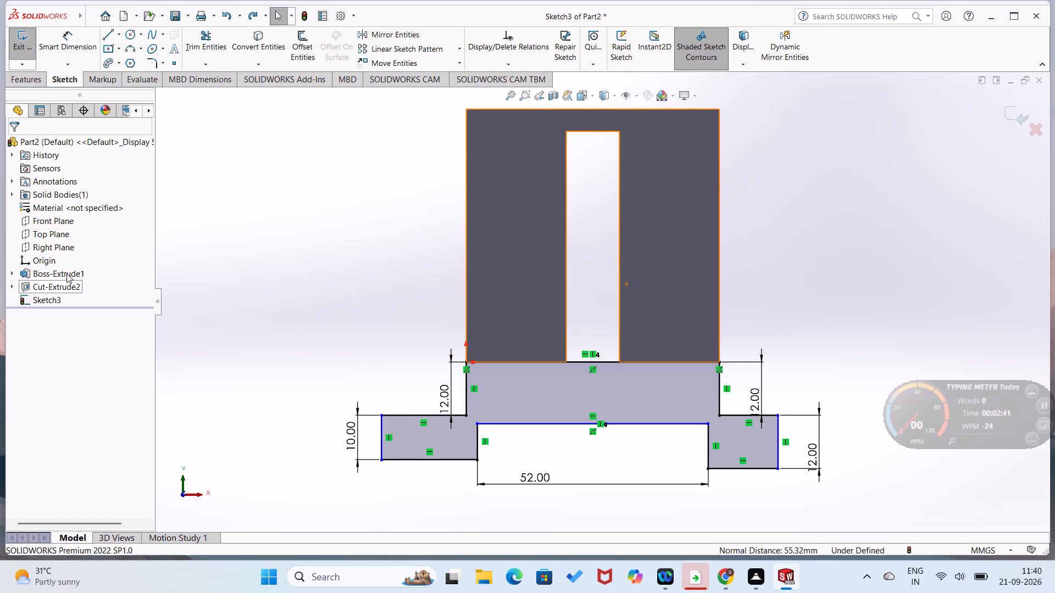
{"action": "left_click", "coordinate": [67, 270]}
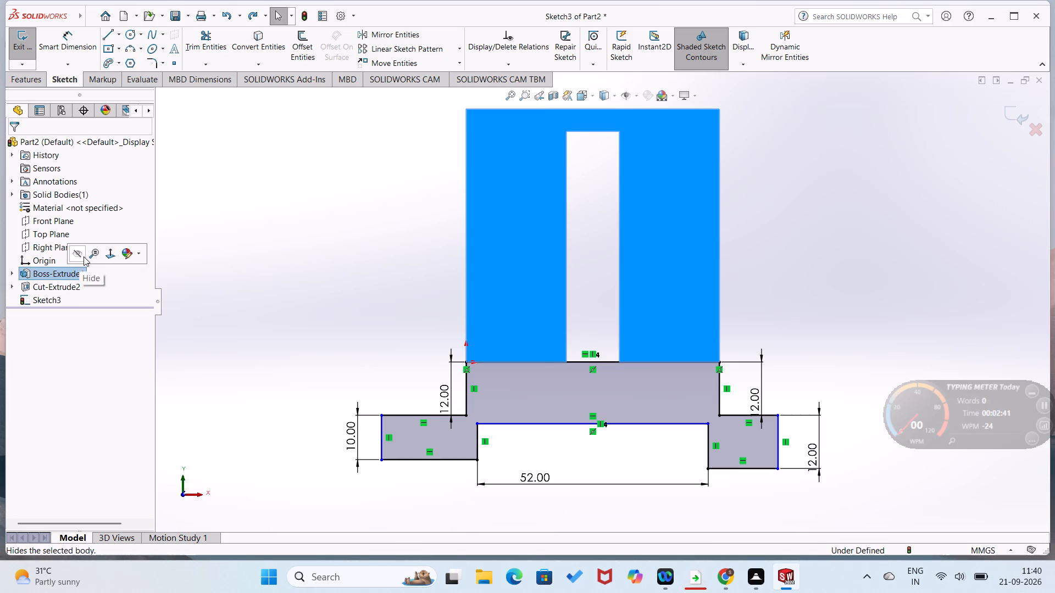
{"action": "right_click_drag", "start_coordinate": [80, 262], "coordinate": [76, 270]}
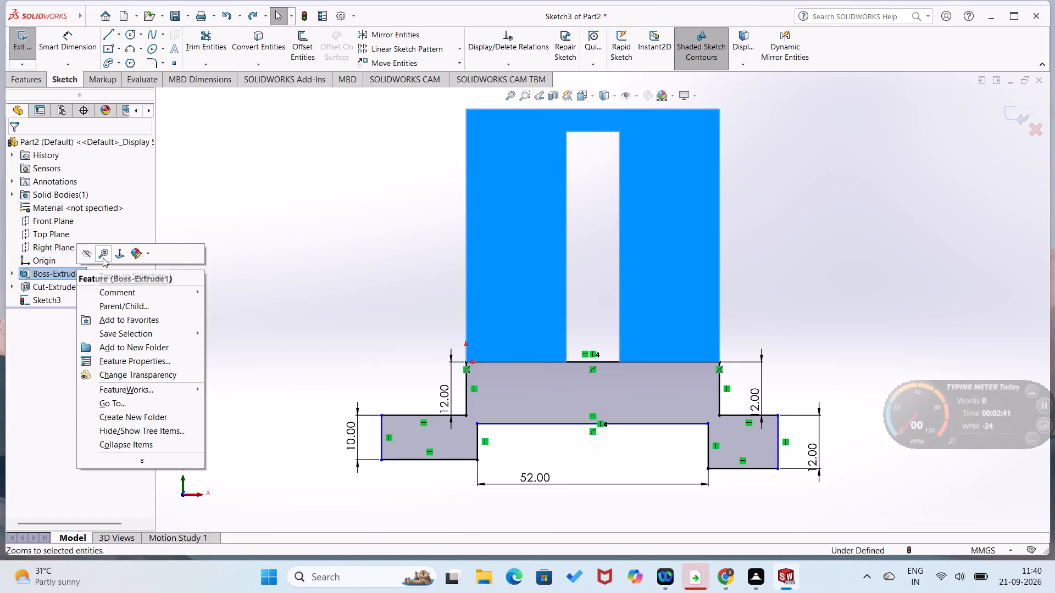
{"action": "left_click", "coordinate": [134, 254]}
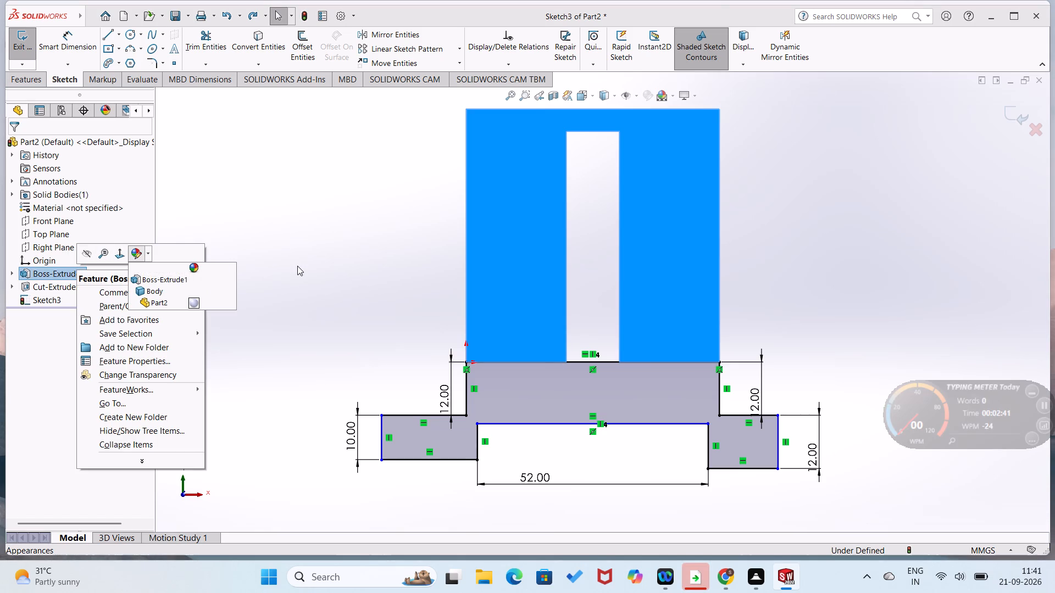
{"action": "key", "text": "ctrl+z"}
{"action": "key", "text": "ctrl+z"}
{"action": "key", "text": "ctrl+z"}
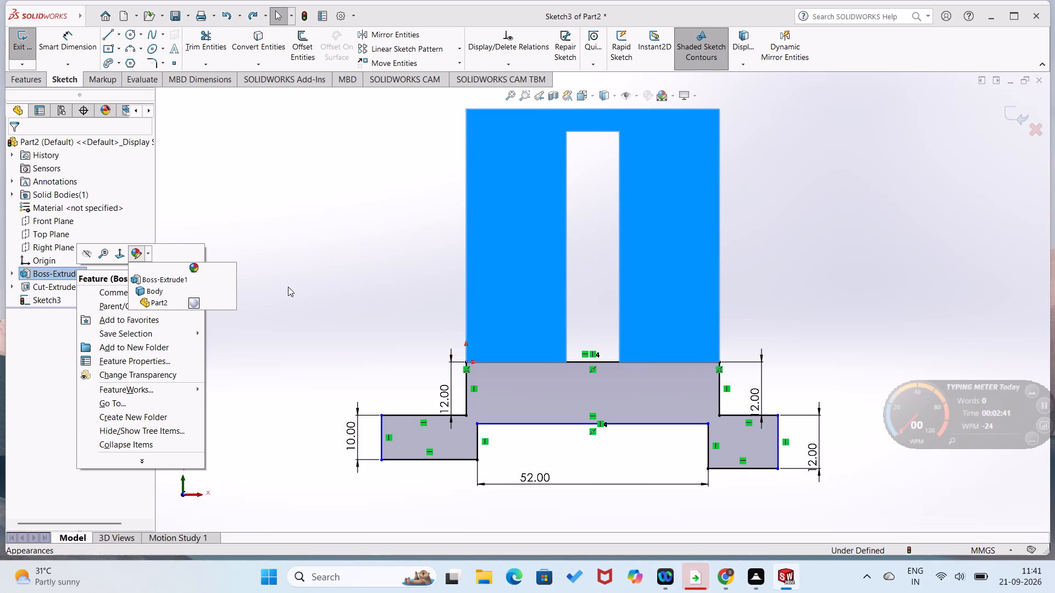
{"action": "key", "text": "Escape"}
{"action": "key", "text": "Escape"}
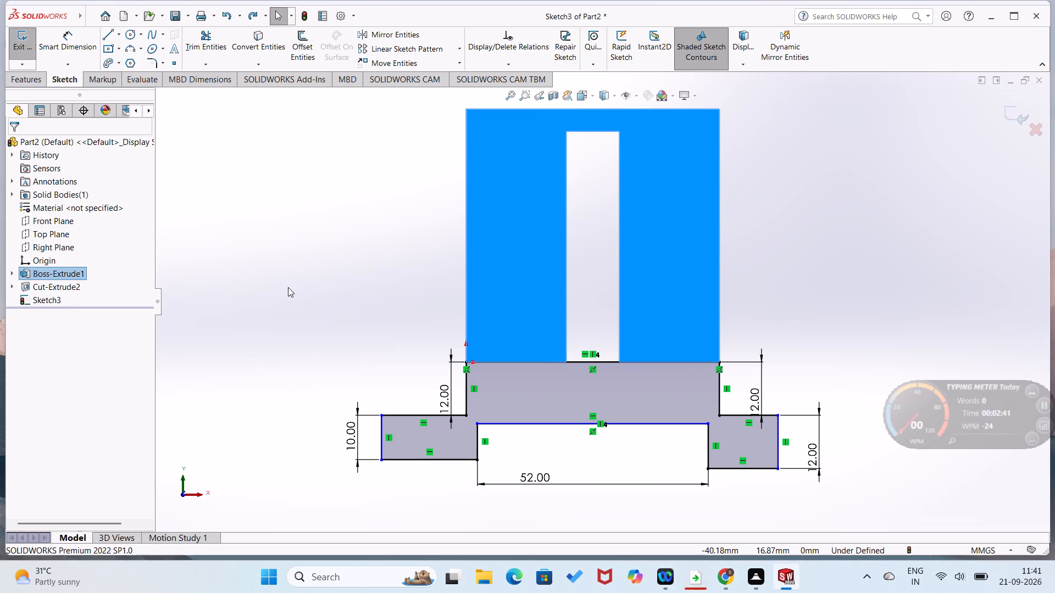
Undo the dimensions added to the notched base profile in Sketch3.
{"action": "key", "text": "ctrl+z"}
{"action": "key", "text": "ctrl+z"}
{"action": "key", "text": "ctrl+z"}
{"action": "key", "text": "ctrl+z"}
{"action": "key", "text": "ctrl+z"}
{"action": "key", "text": "ctrl+z"}
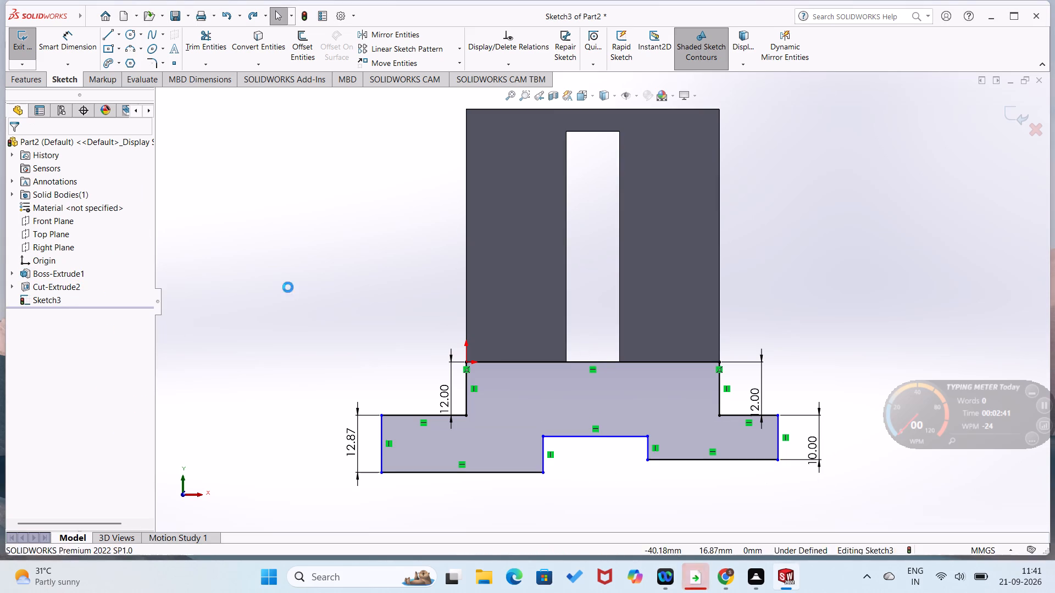
{"action": "key", "text": "ctrl+z"}
{"action": "key", "text": "ctrl+z"}
{"action": "key", "text": "ctrl+z"}
{"action": "key", "text": "ctrl+z"}
{"action": "key", "text": "ctrl+z"}
{"action": "key", "text": "ctrl+z"}
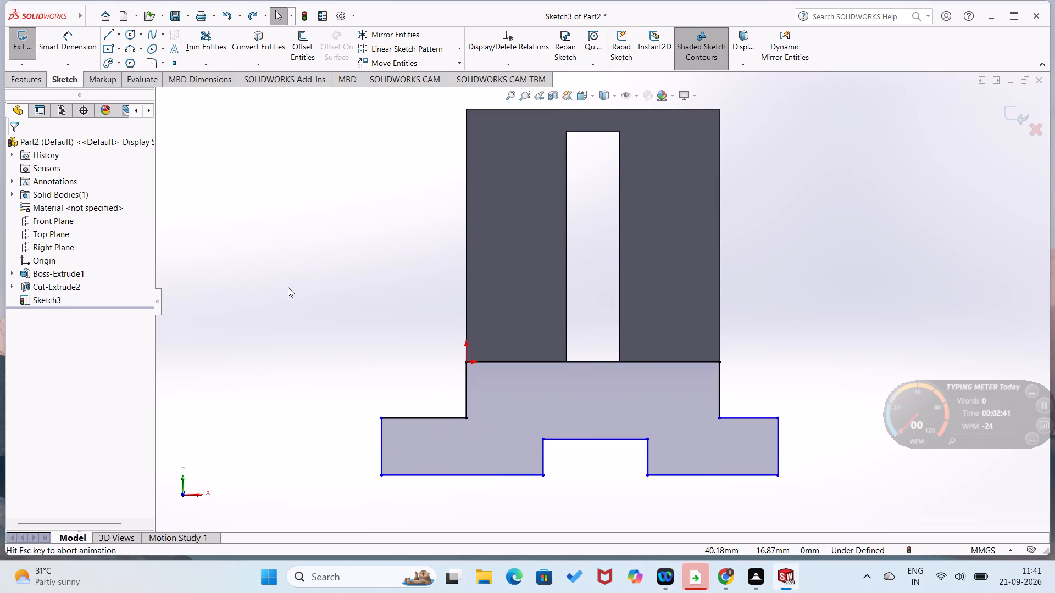
Undo the base profile's bottom notch lines and the horizontal and upper vertical lines of its left ledge.
{"action": "key", "text": "ctrl+z"}
{"action": "key", "text": "ctrl+z"}
{"action": "key", "text": "ctrl+z"}
{"action": "key", "text": "ctrl+z"}
{"action": "key", "text": "ctrl+z"}
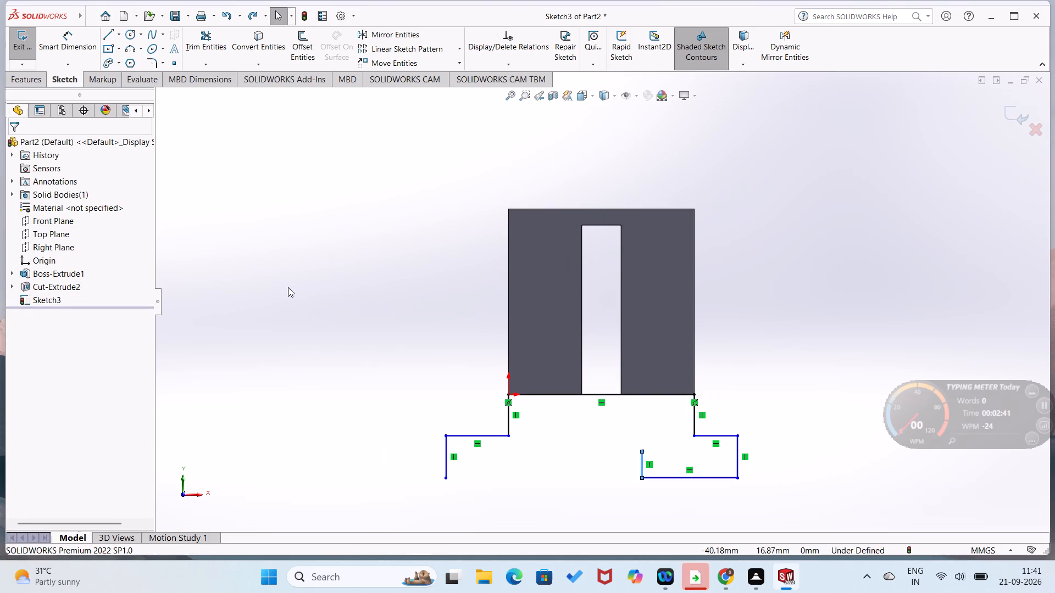
{"action": "key", "text": "ctrl+z"}
{"action": "key", "text": "ctrl+z"}
{"action": "key", "text": "ctrl+z"}
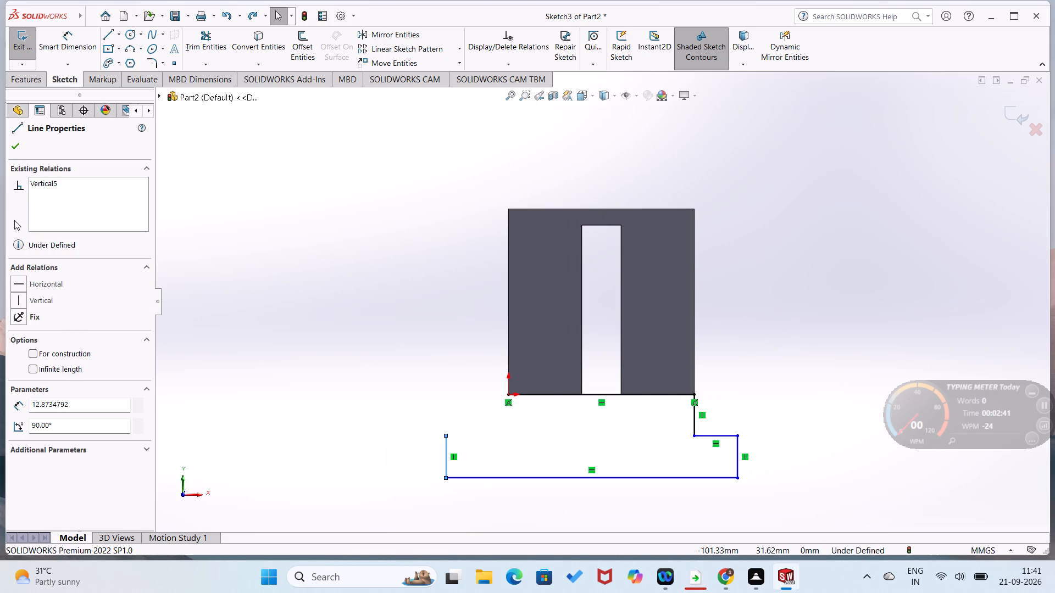
Undo the rest of the base profile's lines, back to the first horizontal line along the block's bottom edge.
{"action": "left_click", "coordinate": [289, 215]}
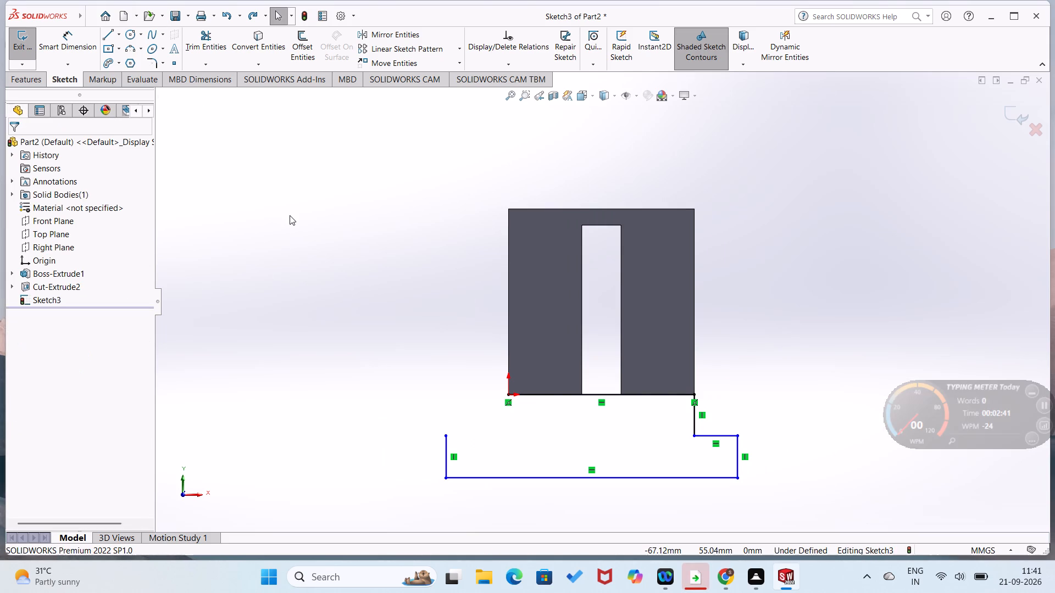
{"action": "key", "text": "ctrl+z"}
{"action": "key", "text": "ctrl+z"}
{"action": "key", "text": "ctrl+z"}
{"action": "key", "text": "ctrl+z"}
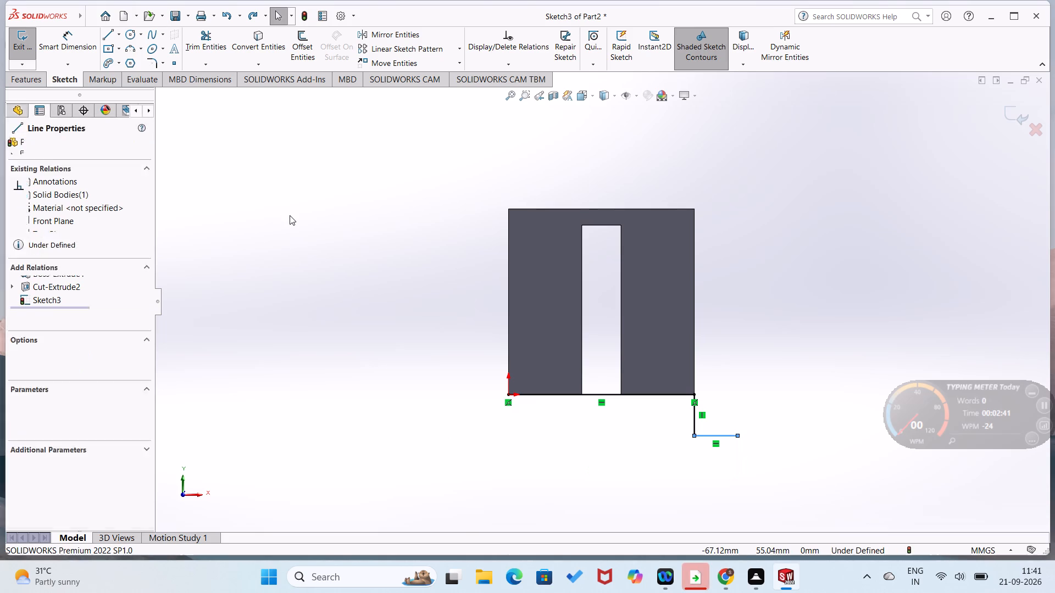
{"action": "key", "text": "ctrl+z"}
{"action": "key", "text": "ctrl+z"}
{"action": "key", "text": "ctrl+z"}
{"action": "key", "text": "ctrl+z"}
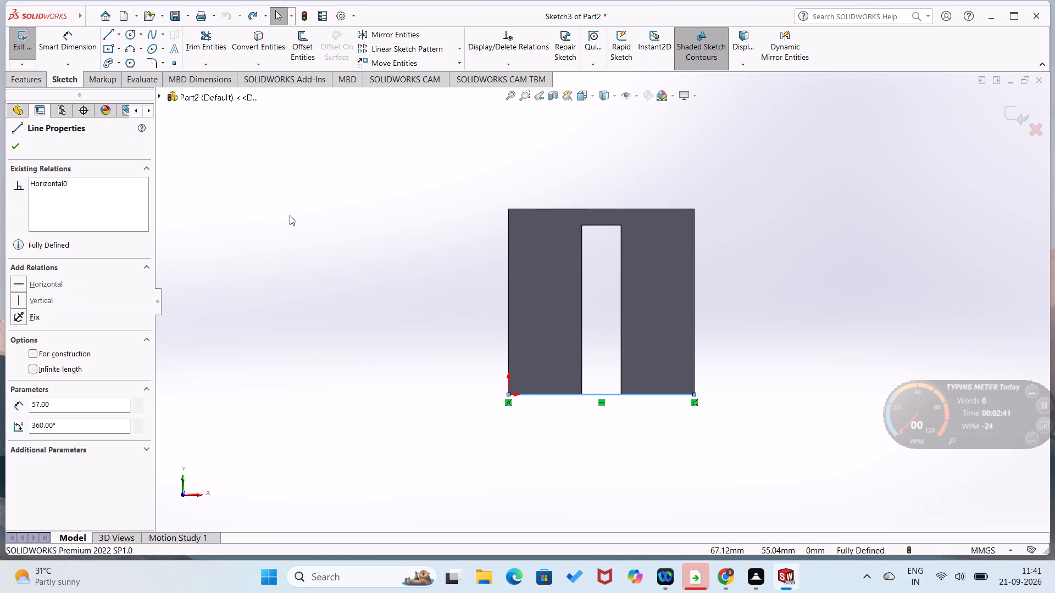
{"action": "key", "text": "ctrl+z"}
{"action": "key", "text": "ctrl+z"}
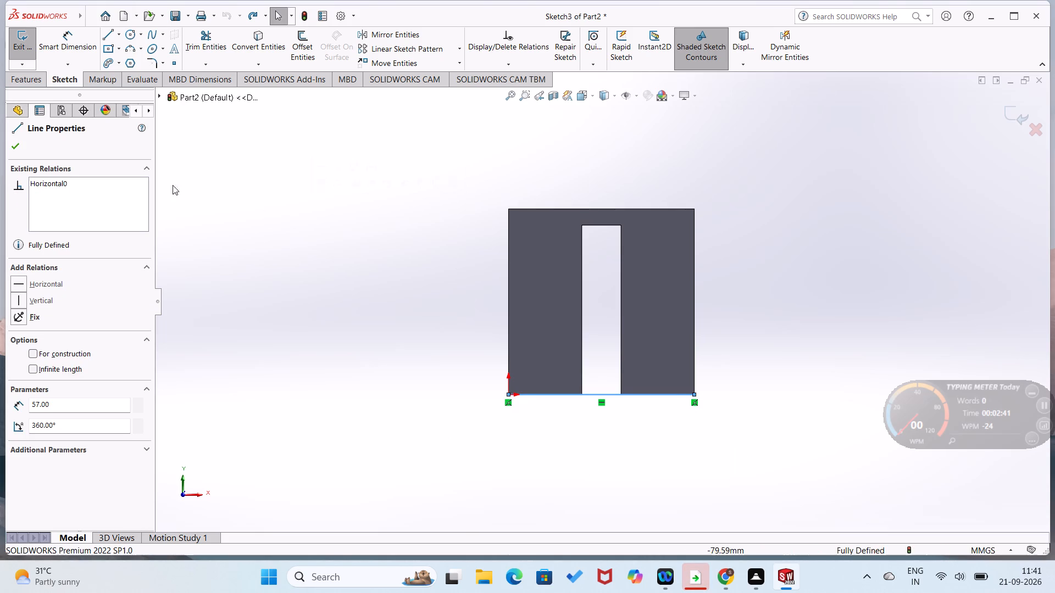
{"action": "left_click", "coordinate": [16, 150]}
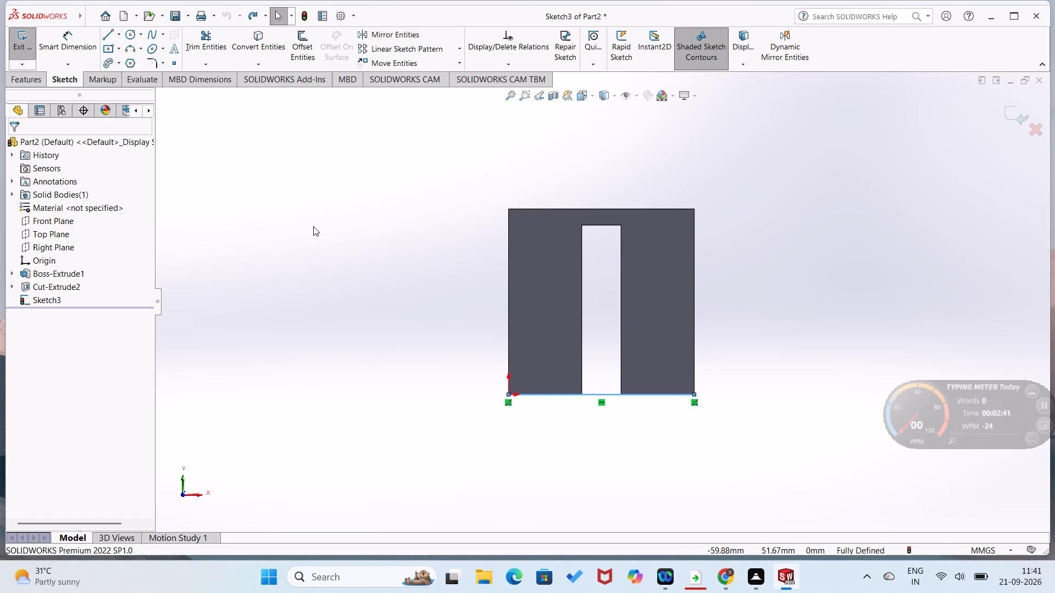
{"action": "key", "text": "ctrl+z"}
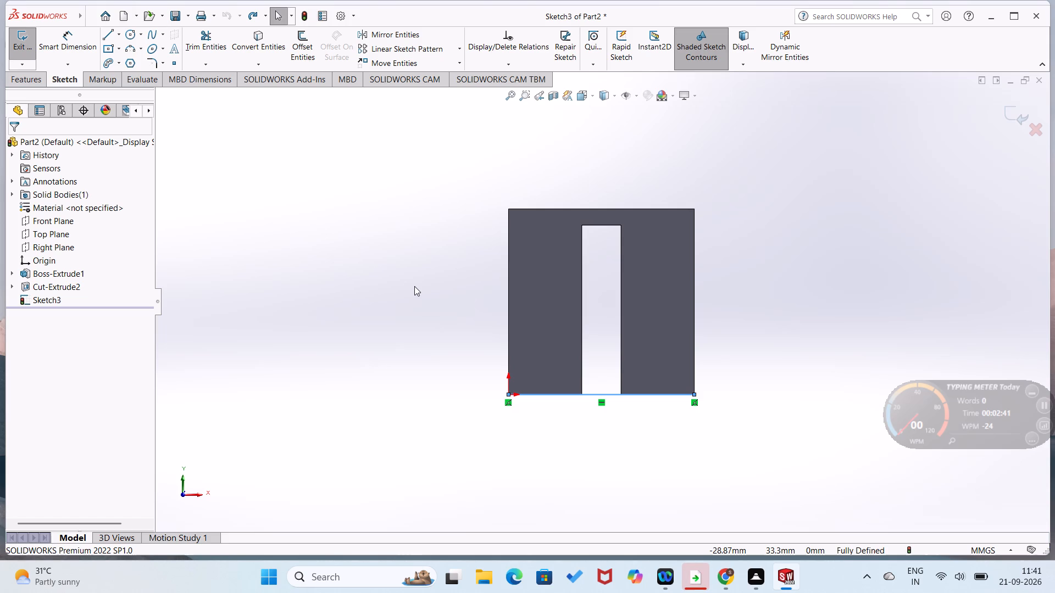
{"action": "key", "text": "ctrl+z"}
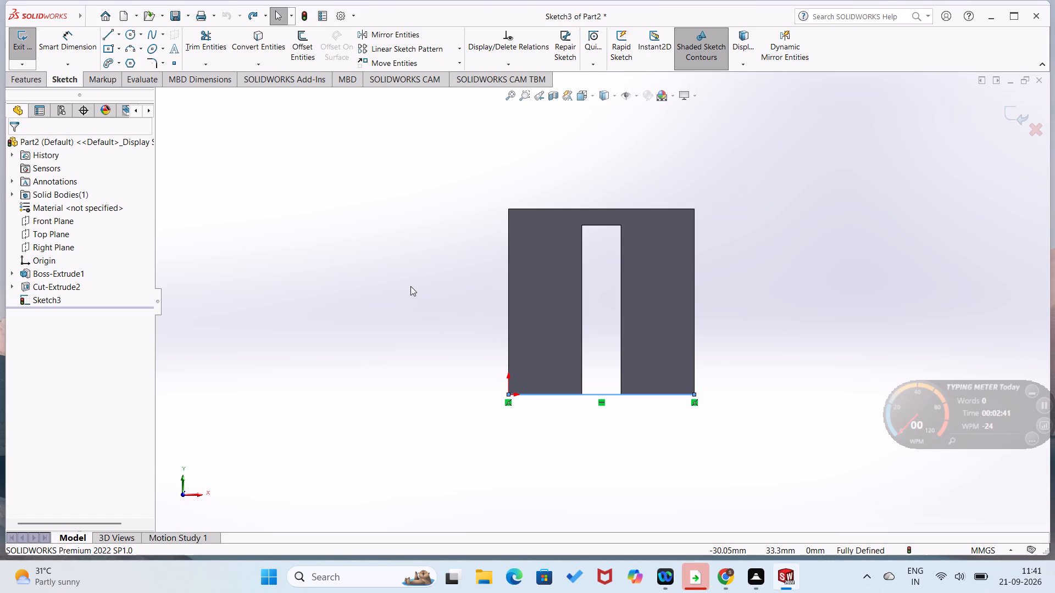
{"action": "key", "text": "Escape"}
{"action": "key", "text": "ctrl+z"}
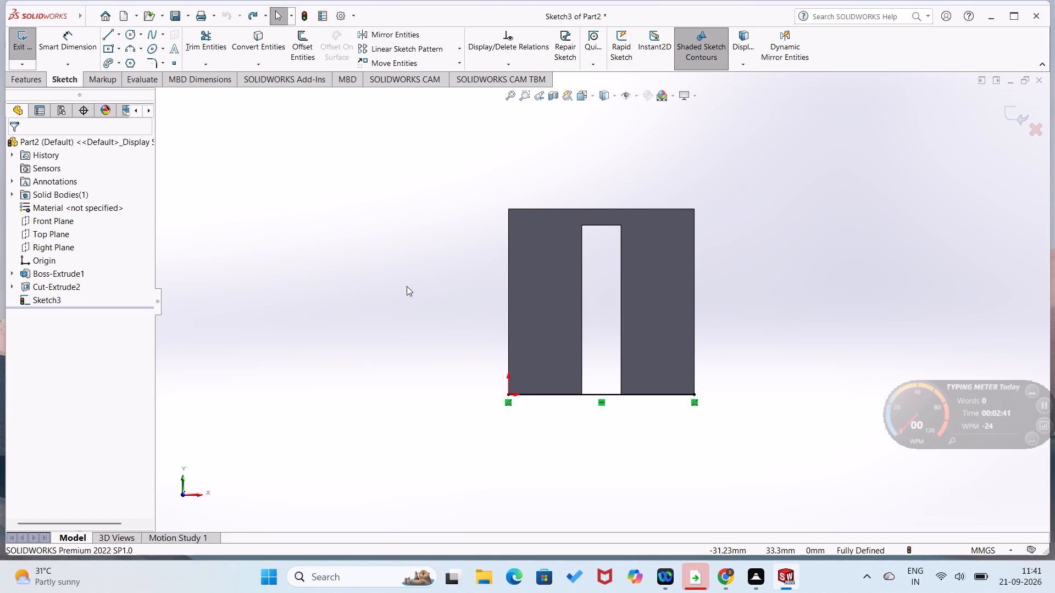
{"action": "key", "text": "ctrl+z"}
Delete the remaining horizontal sketch line along the bottom edge of the block's slotted end face.
{"action": "middle_click_drag", "start_coordinate": [433, 306], "coordinate": [370, 325]}
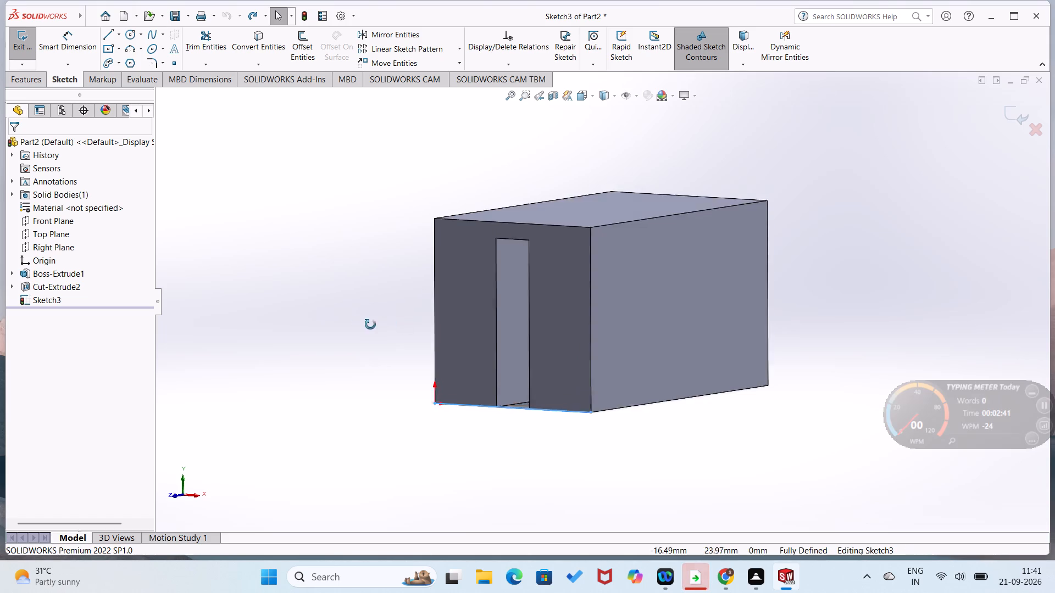
{"action": "middle_click_drag", "start_coordinate": [370, 325], "coordinate": [357, 325]}
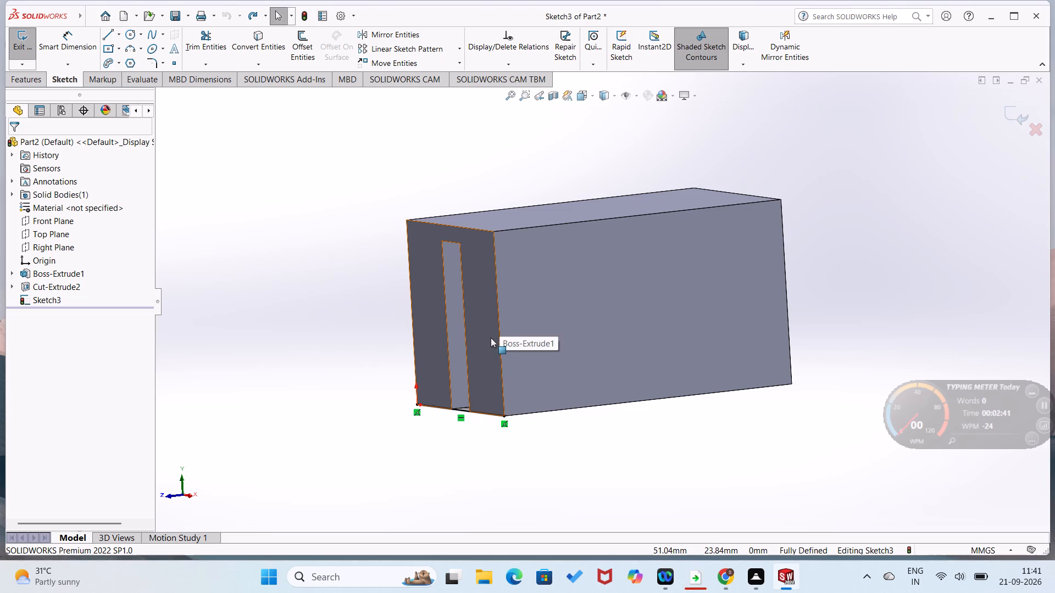
{"action": "right_click", "coordinate": [455, 409]}
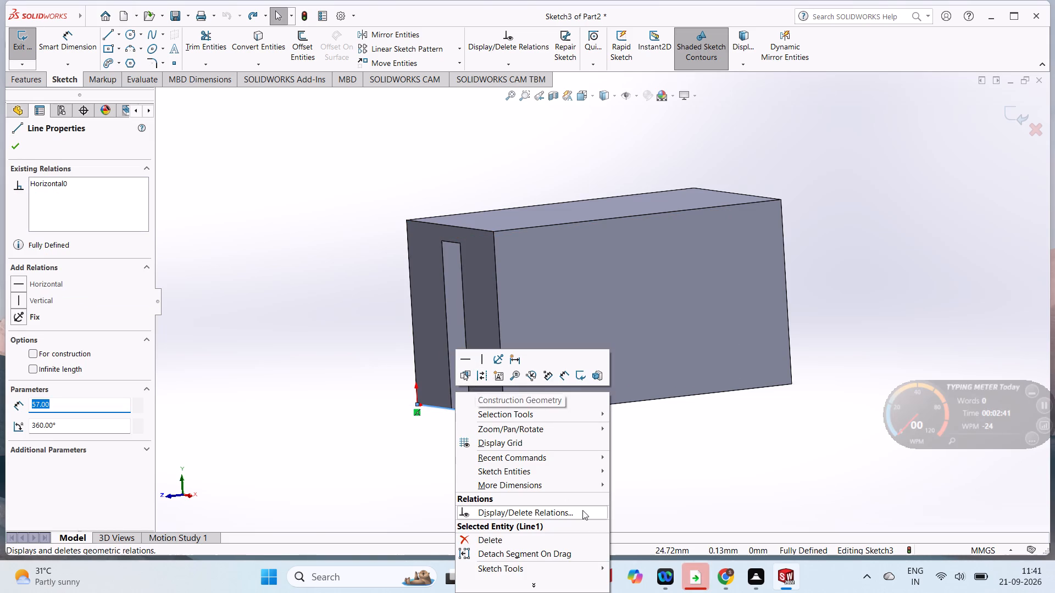
{"action": "key", "text": "Delete"}
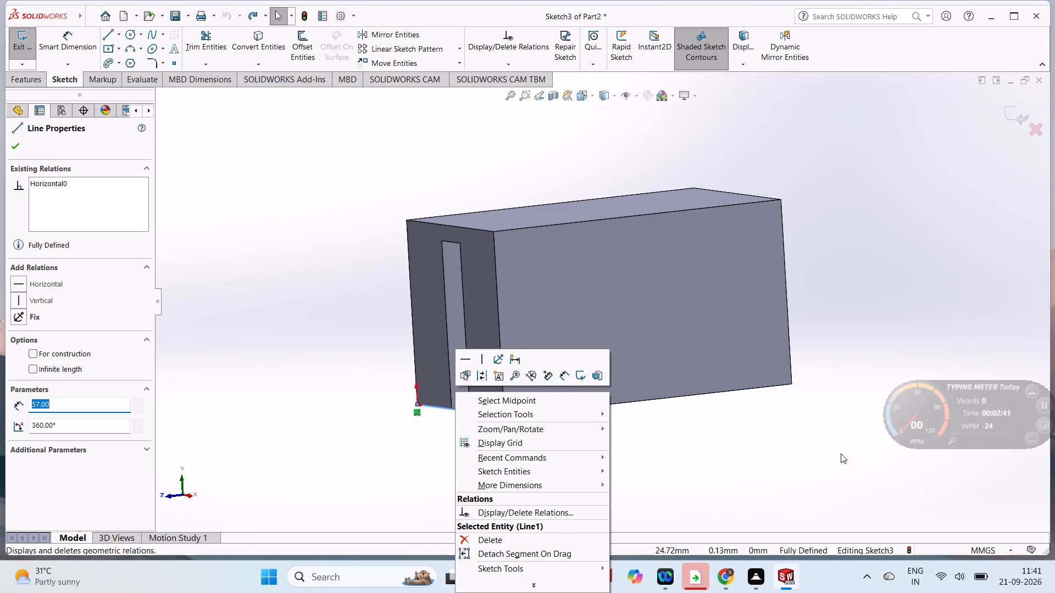
{"action": "key", "text": "Delete"}
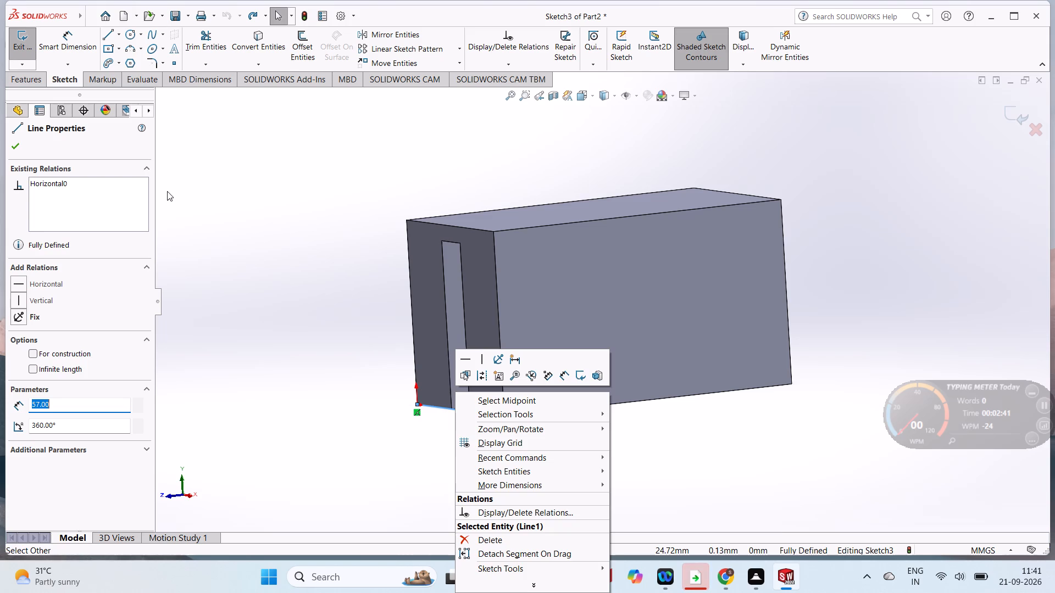
{"action": "left_click", "coordinate": [233, 199]}
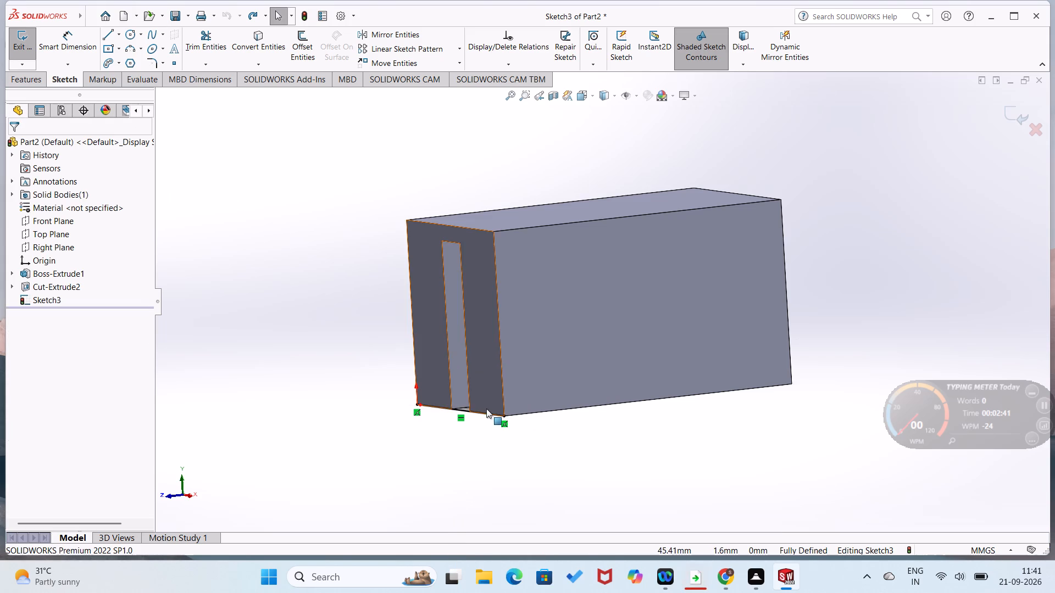
{"action": "middle_click_drag", "start_coordinate": [518, 418], "coordinate": [550, 424]}
{"action": "right_click", "coordinate": [521, 416]}
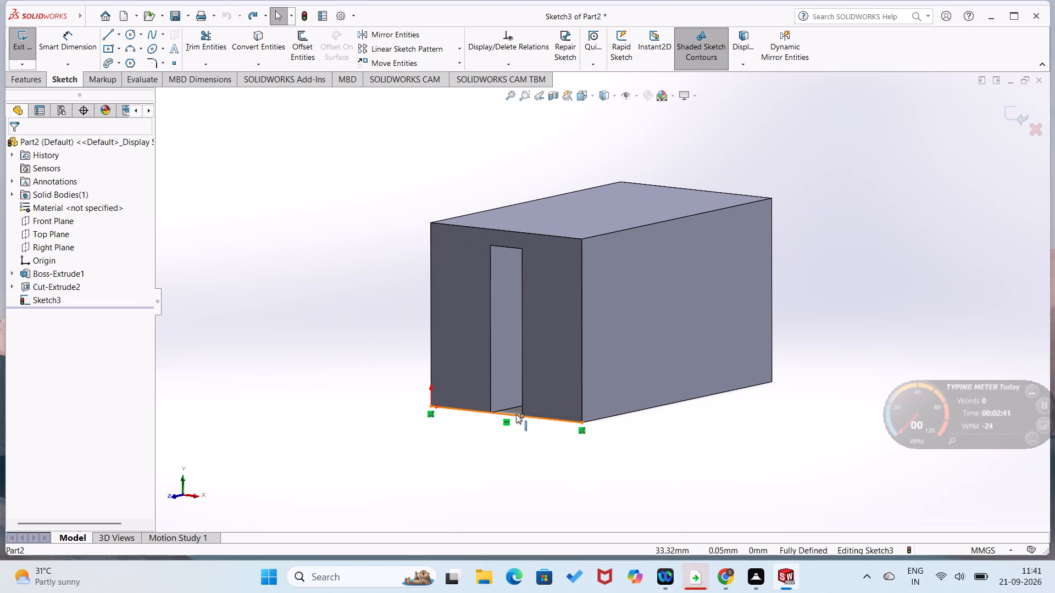
{"action": "key", "text": "Escape"}
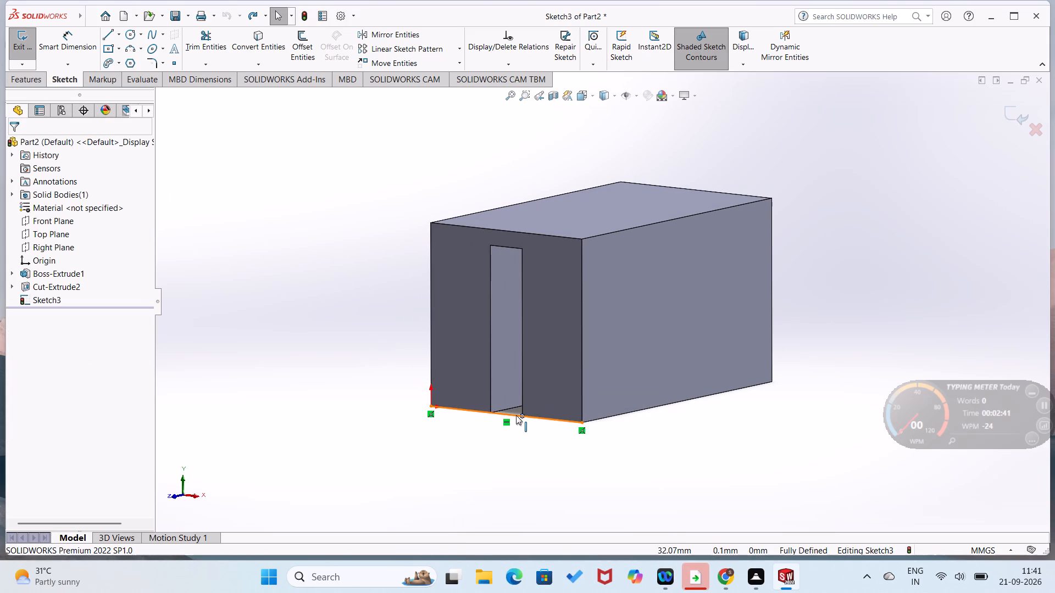
{"action": "left_click", "coordinate": [515, 415]}
{"action": "key", "text": "Delete"}
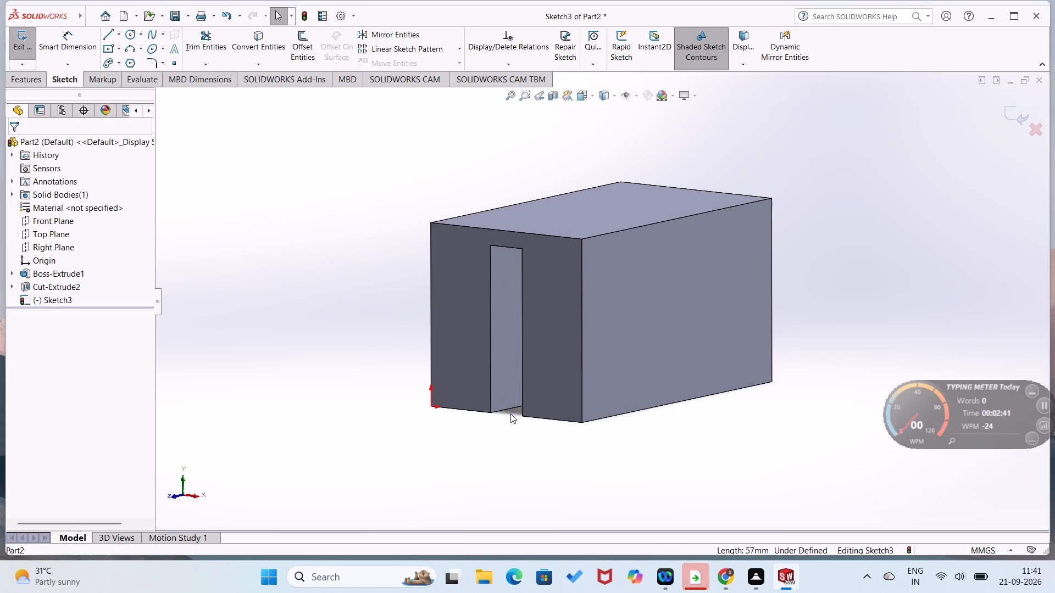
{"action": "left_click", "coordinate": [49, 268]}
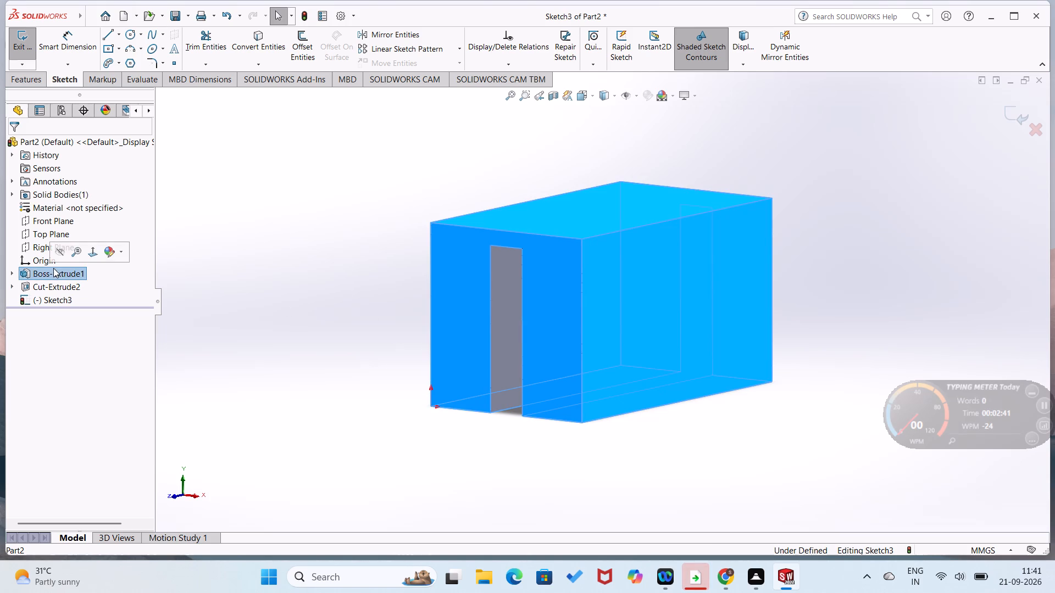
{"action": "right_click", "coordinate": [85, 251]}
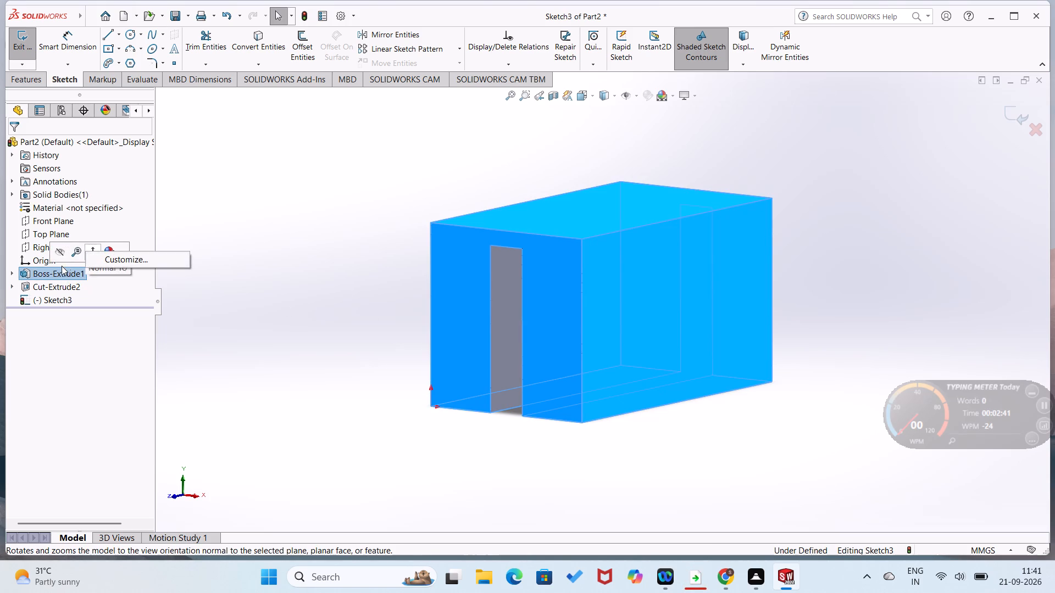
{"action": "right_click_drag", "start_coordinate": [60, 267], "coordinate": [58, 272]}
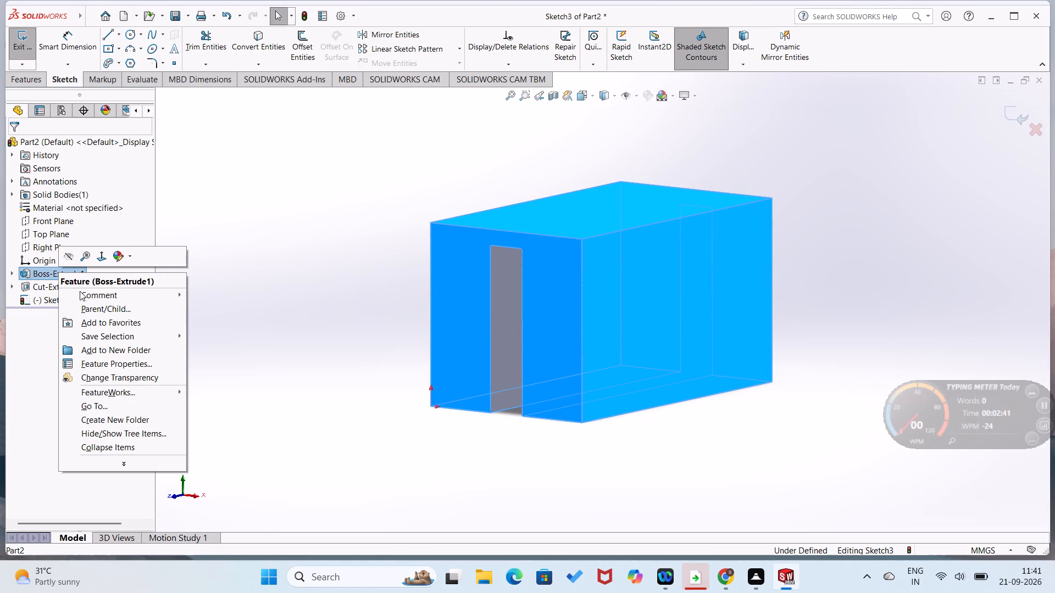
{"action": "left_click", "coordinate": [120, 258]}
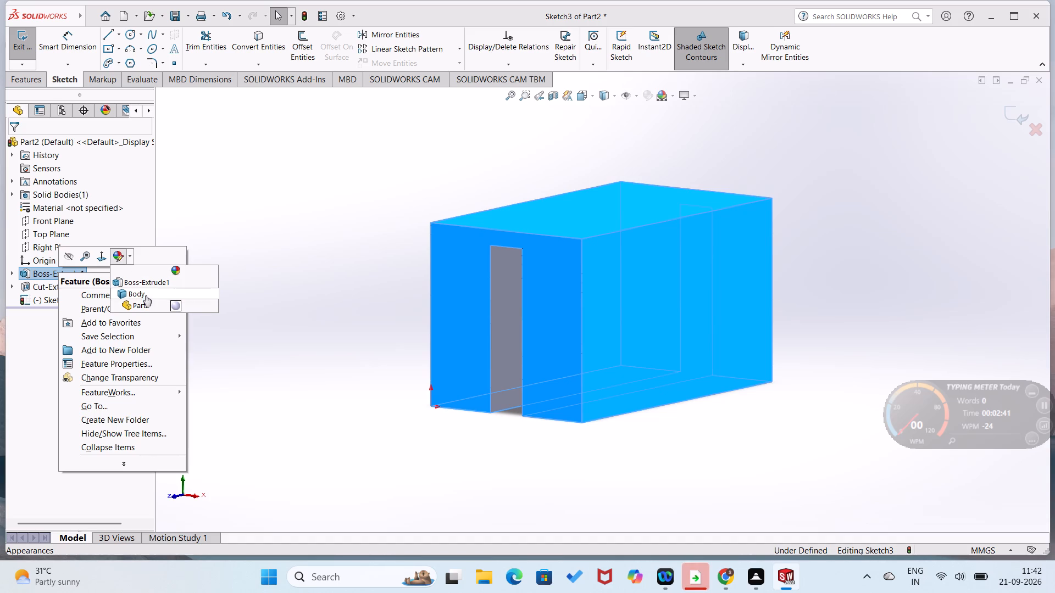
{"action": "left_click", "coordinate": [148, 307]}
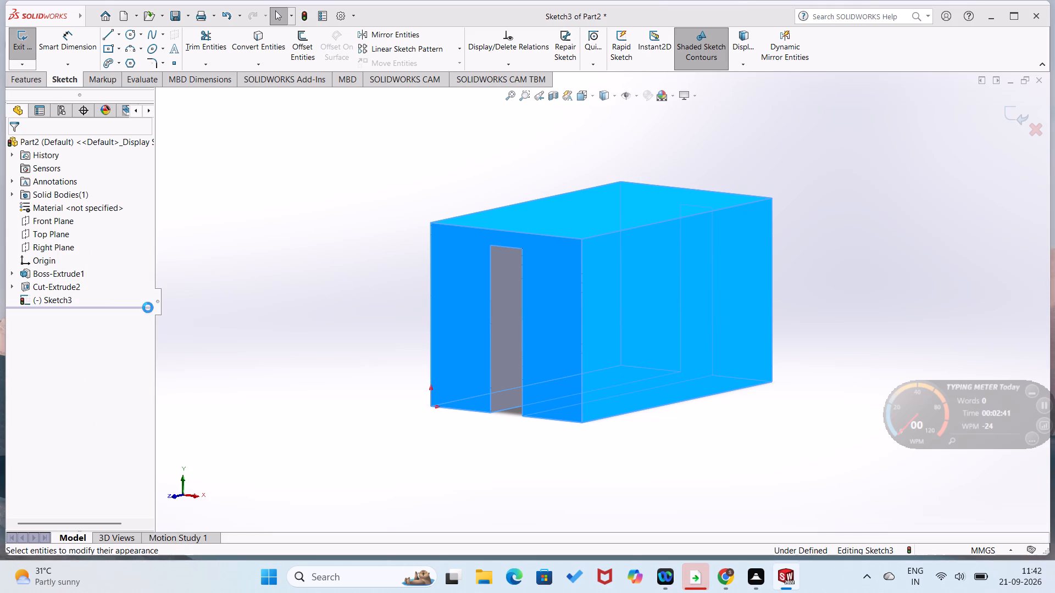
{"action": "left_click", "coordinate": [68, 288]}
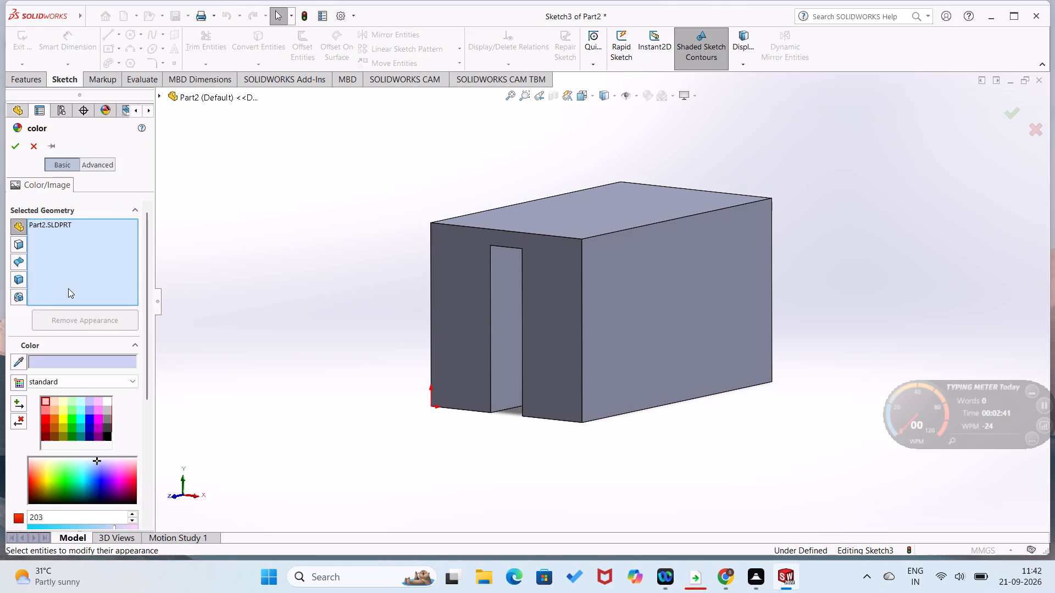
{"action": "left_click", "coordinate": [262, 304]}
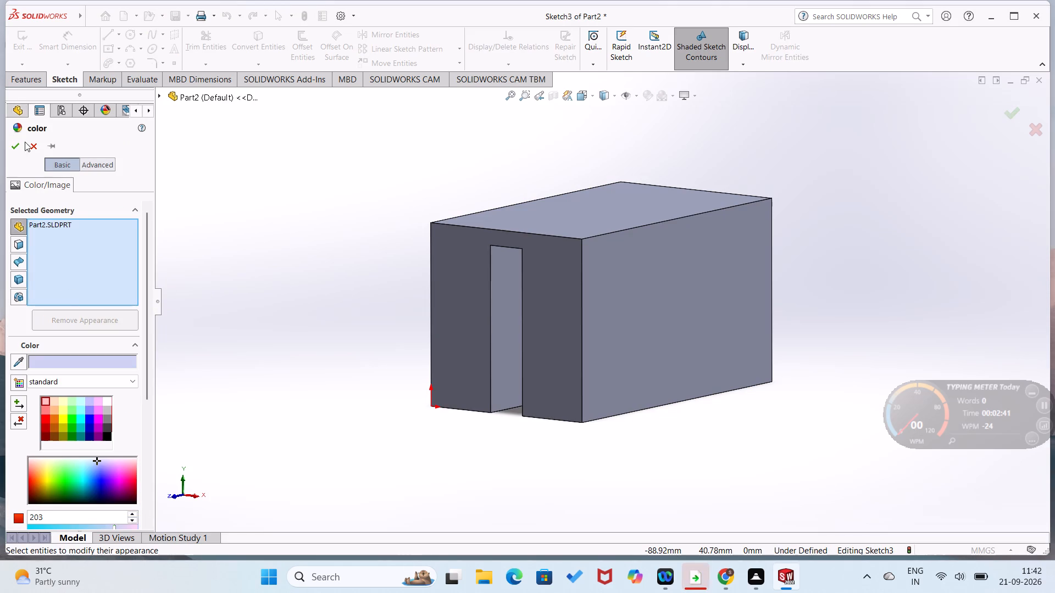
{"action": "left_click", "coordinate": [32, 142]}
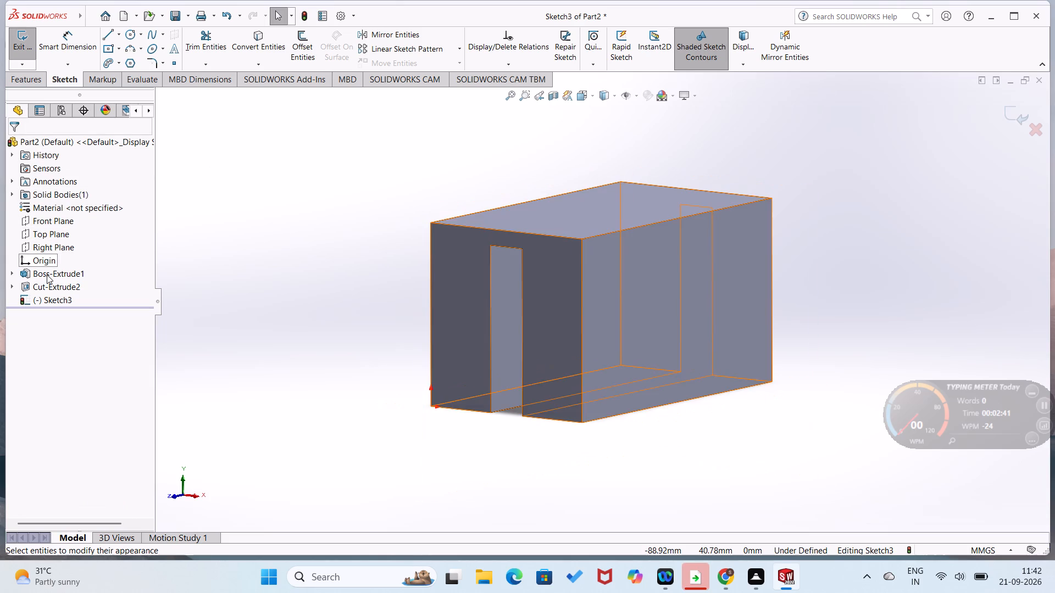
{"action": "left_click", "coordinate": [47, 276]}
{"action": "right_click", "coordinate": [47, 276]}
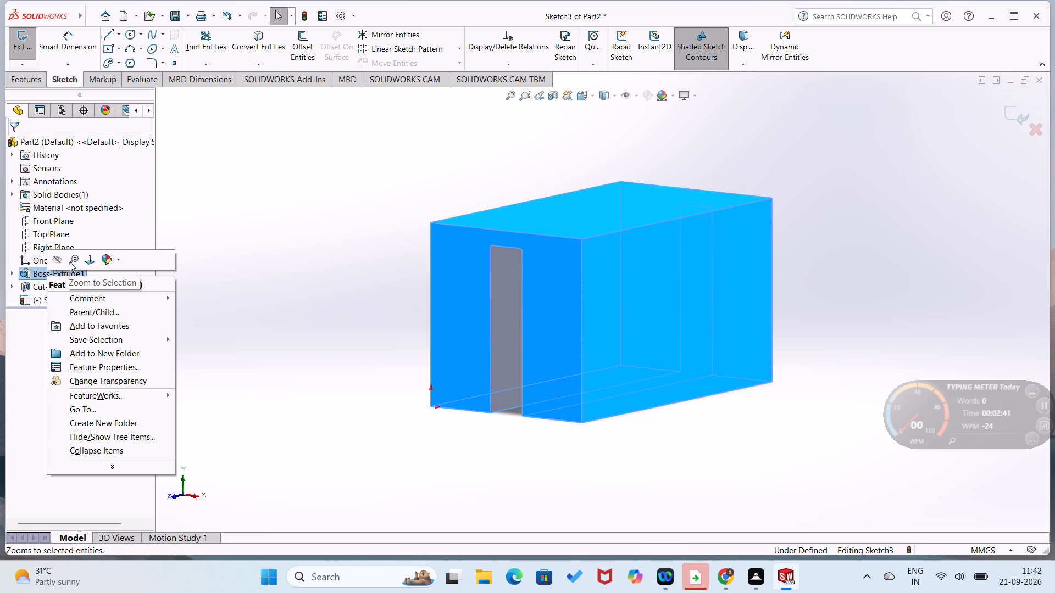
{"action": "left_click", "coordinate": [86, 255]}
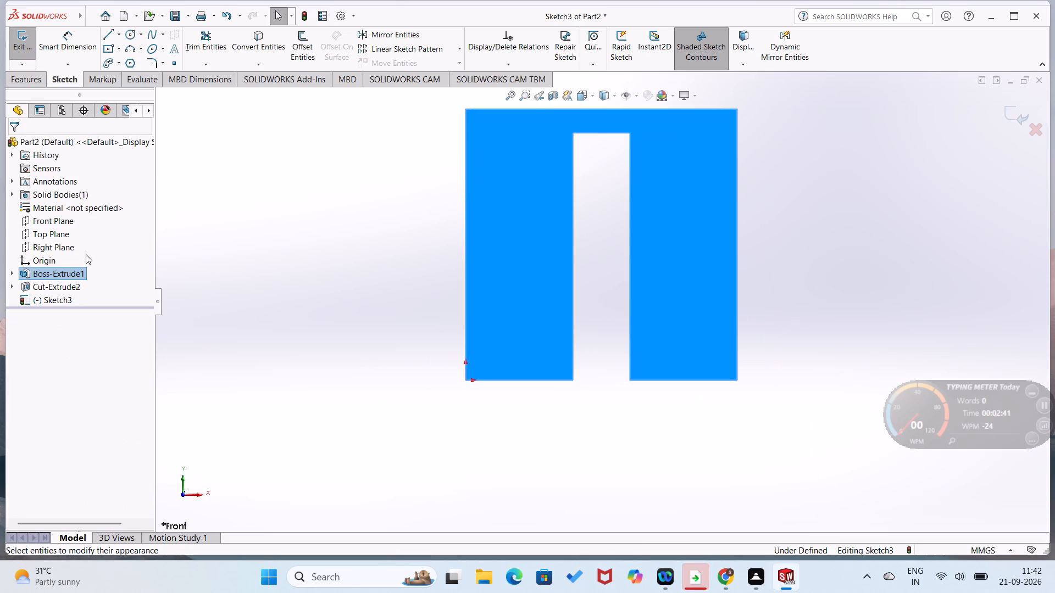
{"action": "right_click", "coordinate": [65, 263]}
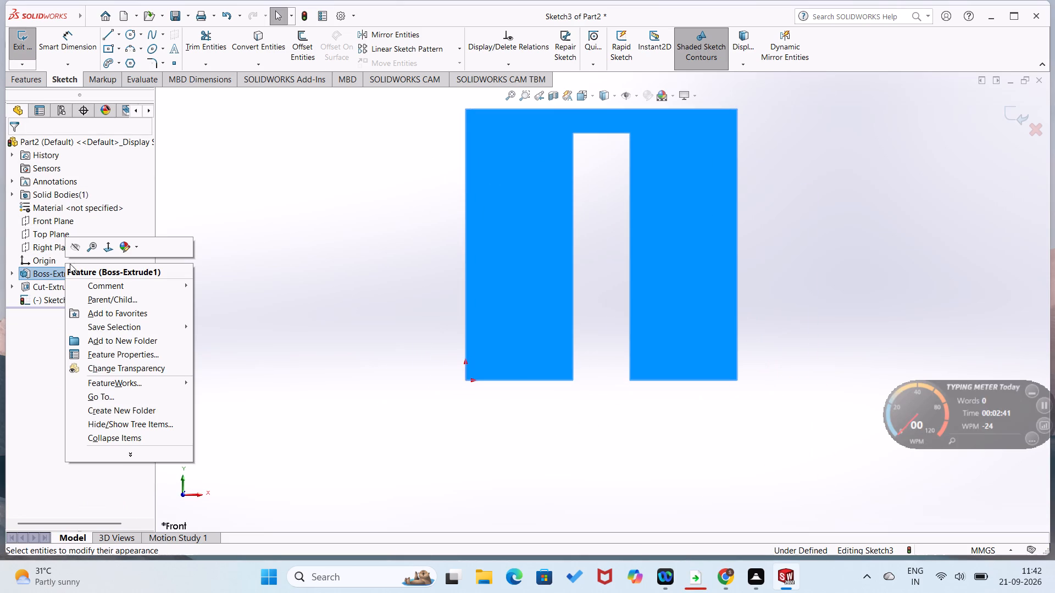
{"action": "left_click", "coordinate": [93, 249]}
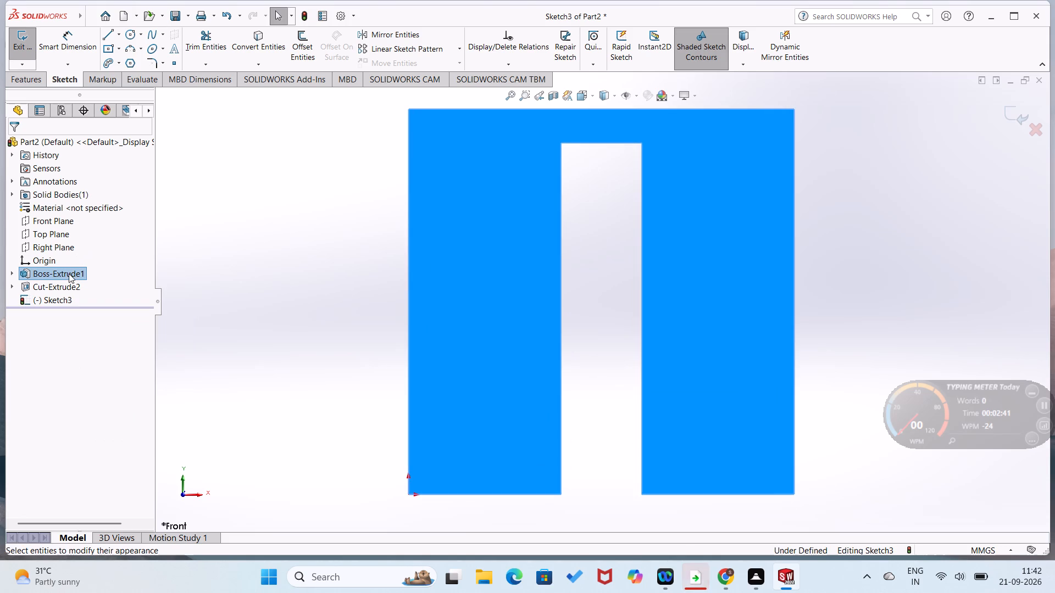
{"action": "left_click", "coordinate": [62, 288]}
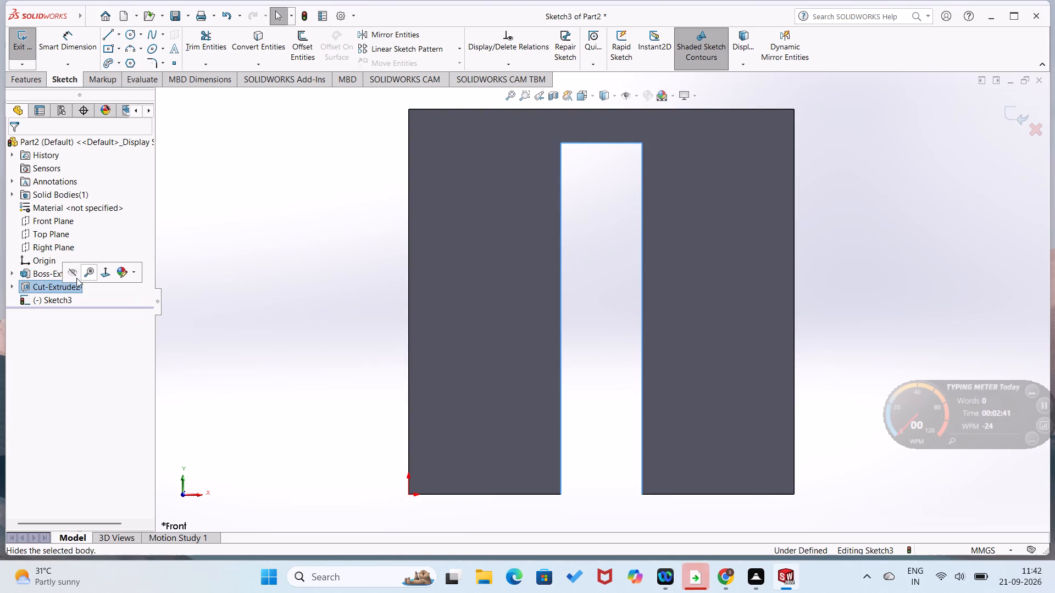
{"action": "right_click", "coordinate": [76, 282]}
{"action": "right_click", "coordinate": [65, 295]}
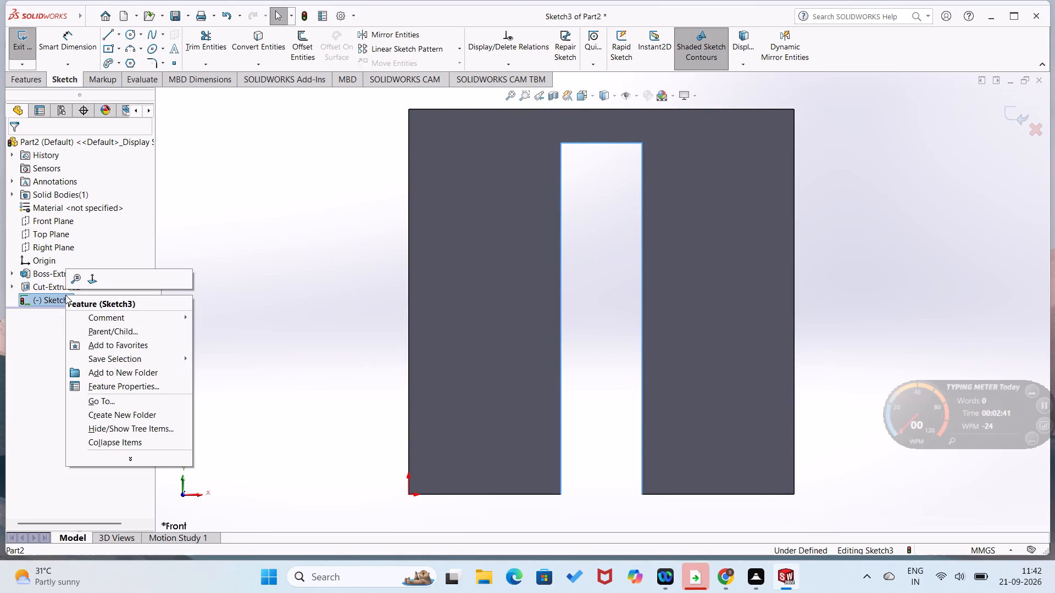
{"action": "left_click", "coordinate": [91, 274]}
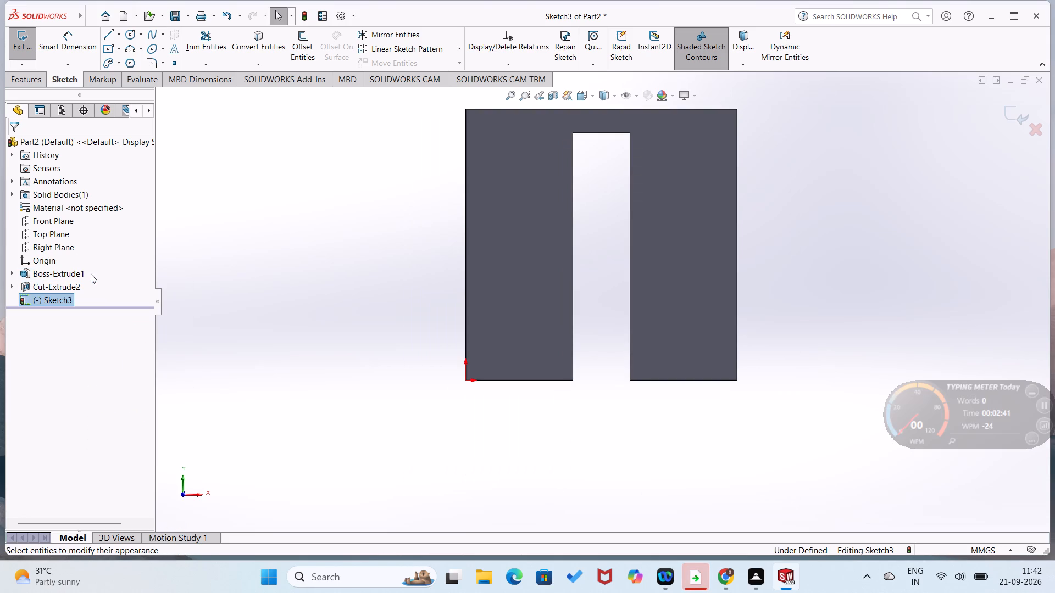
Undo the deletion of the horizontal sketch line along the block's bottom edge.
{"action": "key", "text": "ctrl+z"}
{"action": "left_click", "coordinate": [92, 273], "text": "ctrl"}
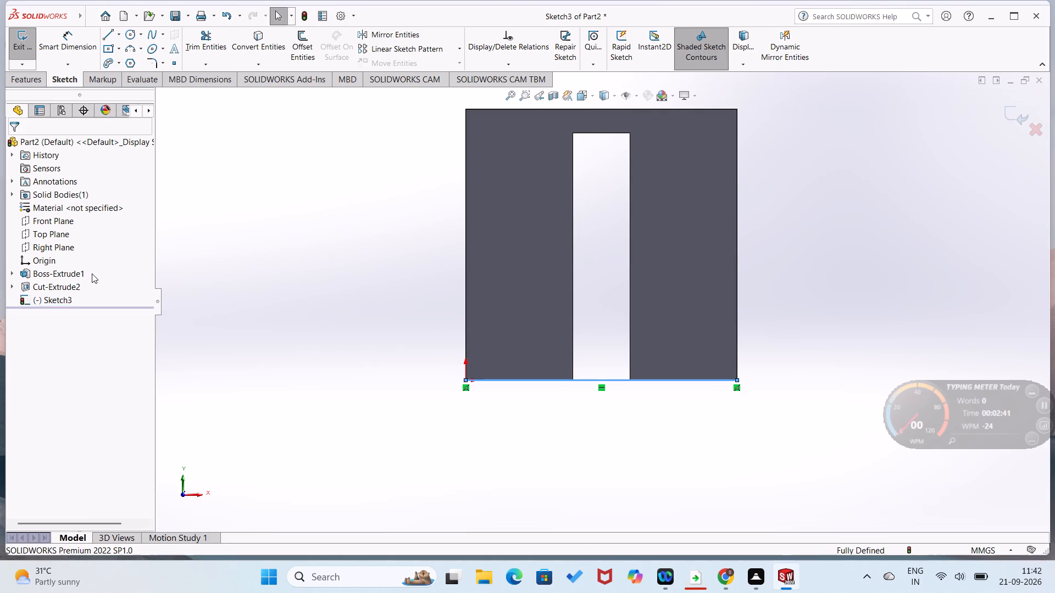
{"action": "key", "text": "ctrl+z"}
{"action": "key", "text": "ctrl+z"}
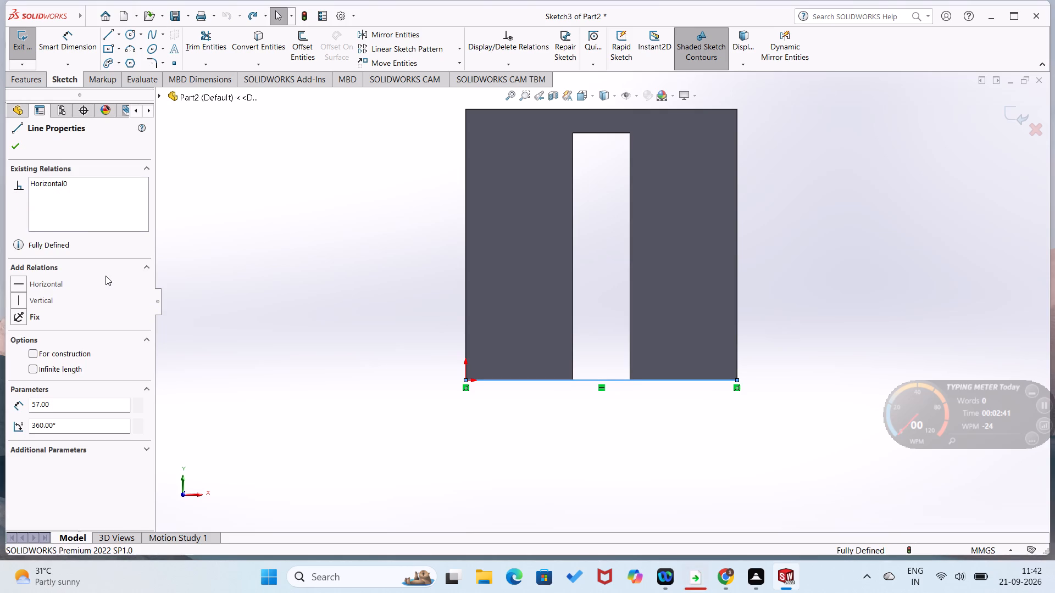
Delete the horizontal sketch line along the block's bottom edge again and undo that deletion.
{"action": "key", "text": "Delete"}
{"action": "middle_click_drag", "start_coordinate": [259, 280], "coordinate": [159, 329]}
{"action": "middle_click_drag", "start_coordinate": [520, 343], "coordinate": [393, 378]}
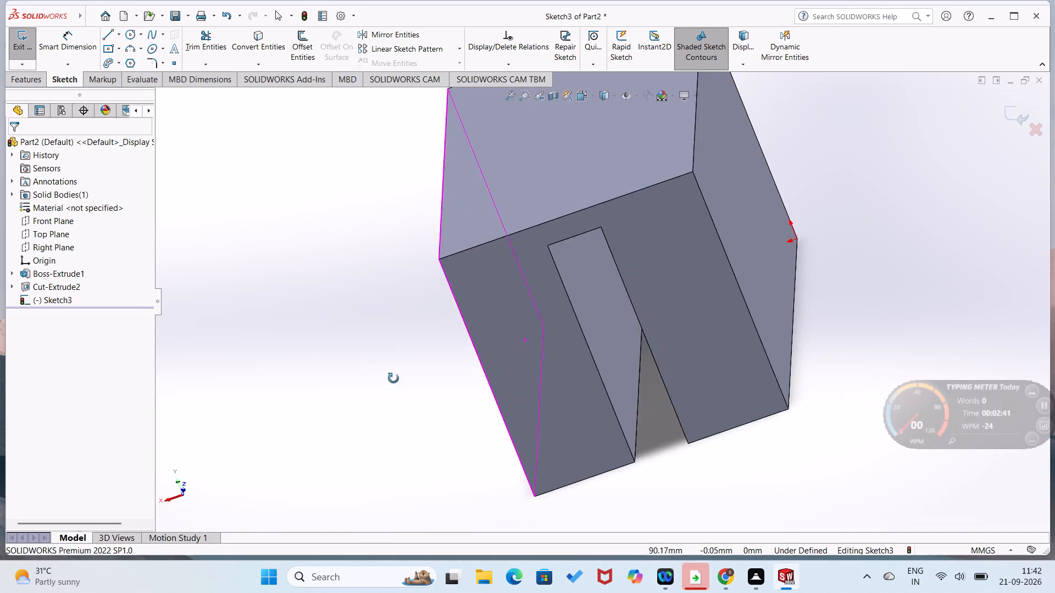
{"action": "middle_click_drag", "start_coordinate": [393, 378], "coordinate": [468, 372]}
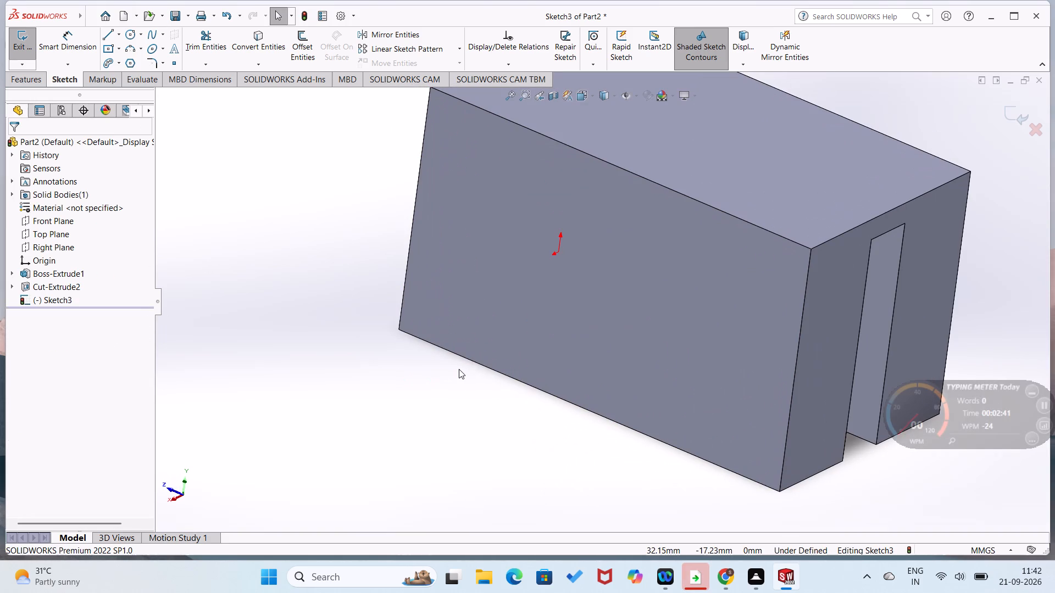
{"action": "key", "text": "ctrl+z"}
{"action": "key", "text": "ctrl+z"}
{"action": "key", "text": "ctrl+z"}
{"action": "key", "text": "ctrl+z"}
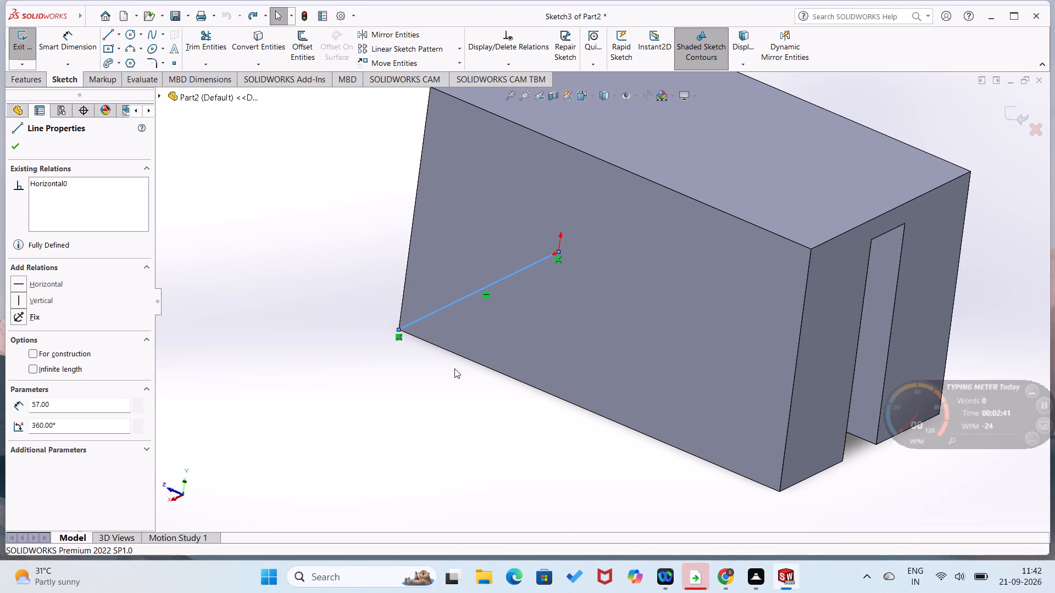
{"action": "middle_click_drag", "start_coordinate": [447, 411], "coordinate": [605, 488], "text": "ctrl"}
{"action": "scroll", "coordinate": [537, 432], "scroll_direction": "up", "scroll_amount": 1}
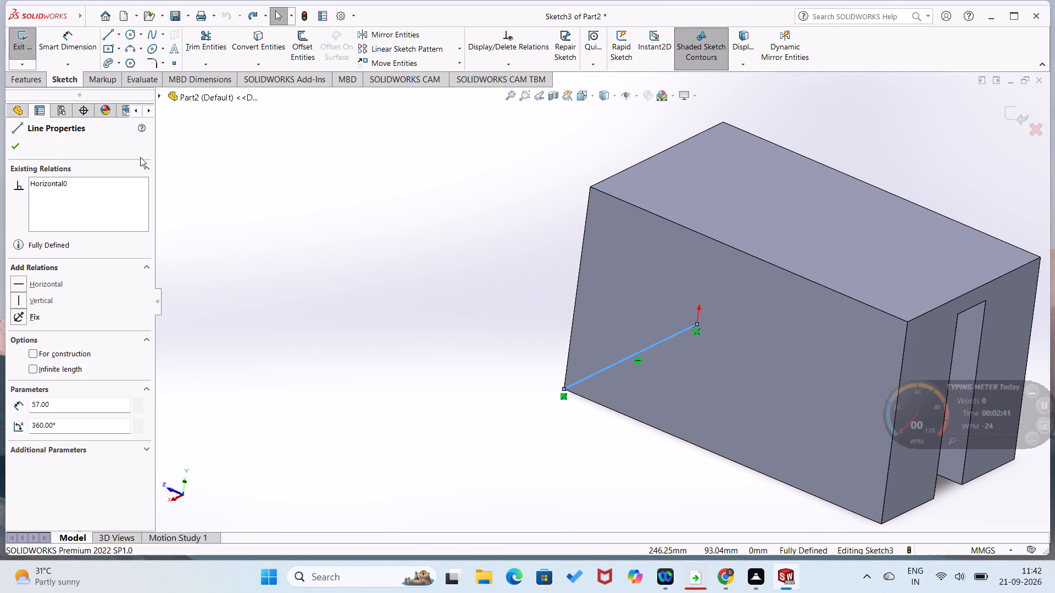
Close the slotted block part without saving its changes.
{"action": "left_click", "coordinate": [1040, 86]}
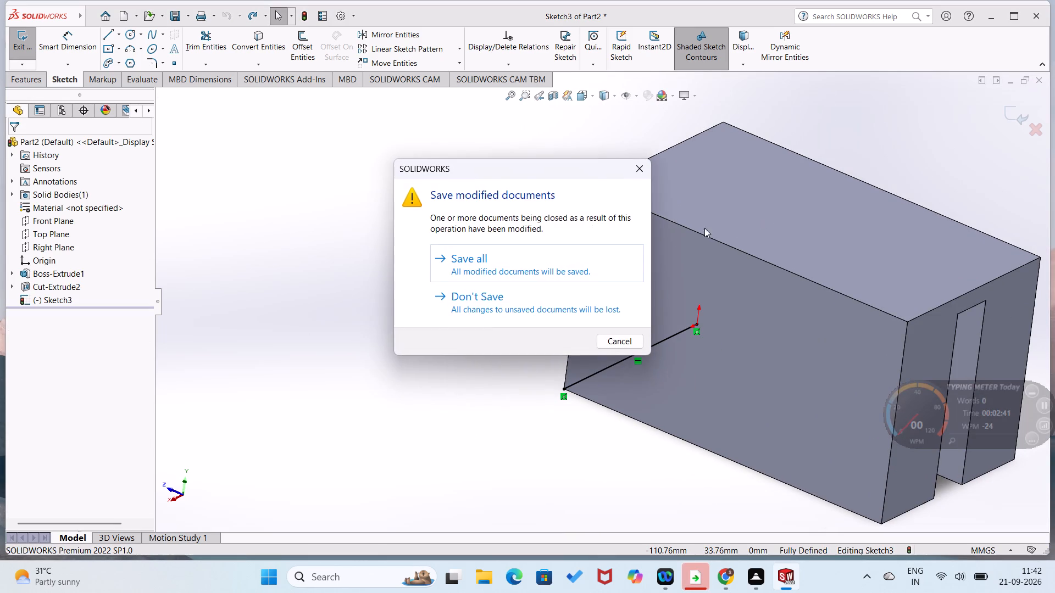
{"action": "left_click_drag", "start_coordinate": [606, 309], "coordinate": [620, 311]}
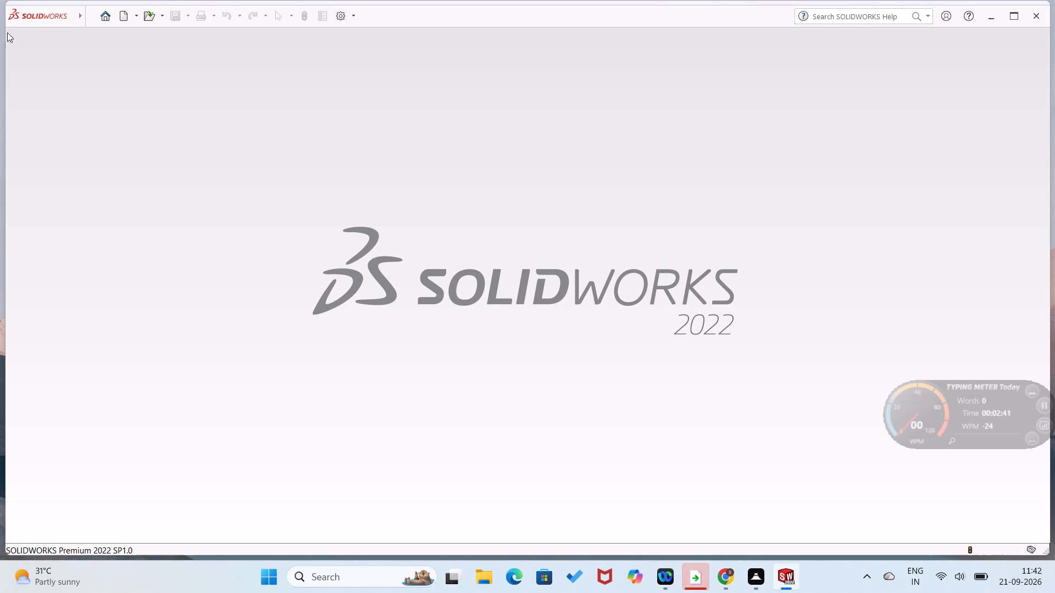
Create a new part document.
{"action": "left_click", "coordinate": [24, 172]}
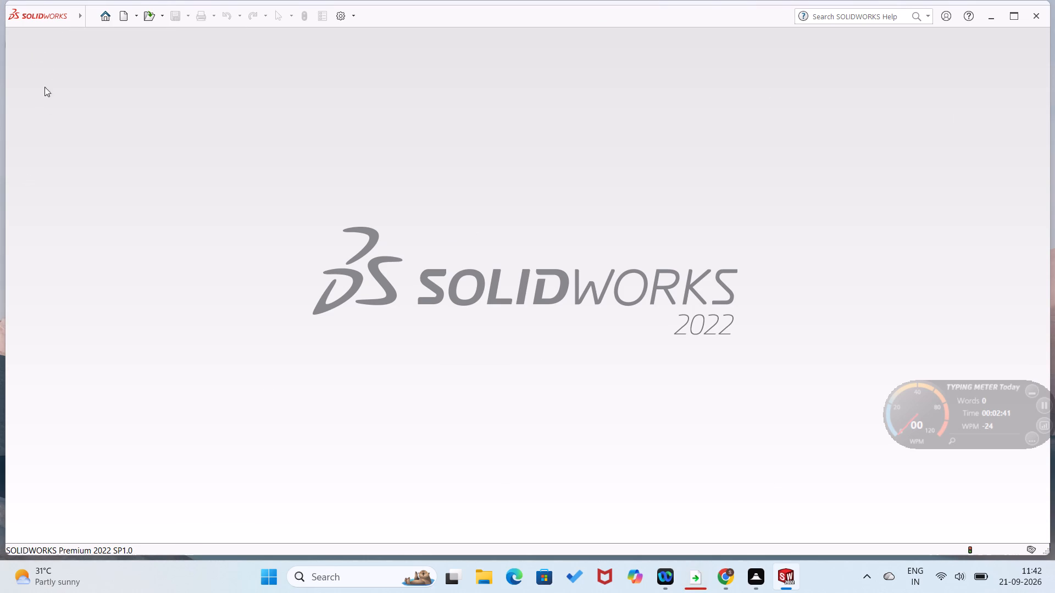
{"action": "left_click", "coordinate": [105, 22]}
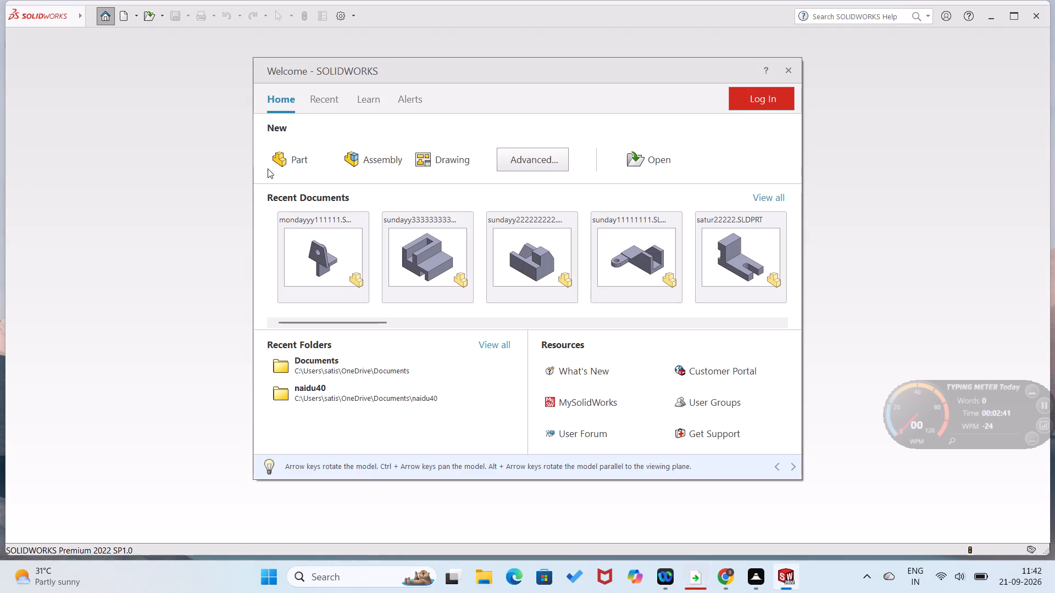
{"action": "left_click", "coordinate": [288, 164]}
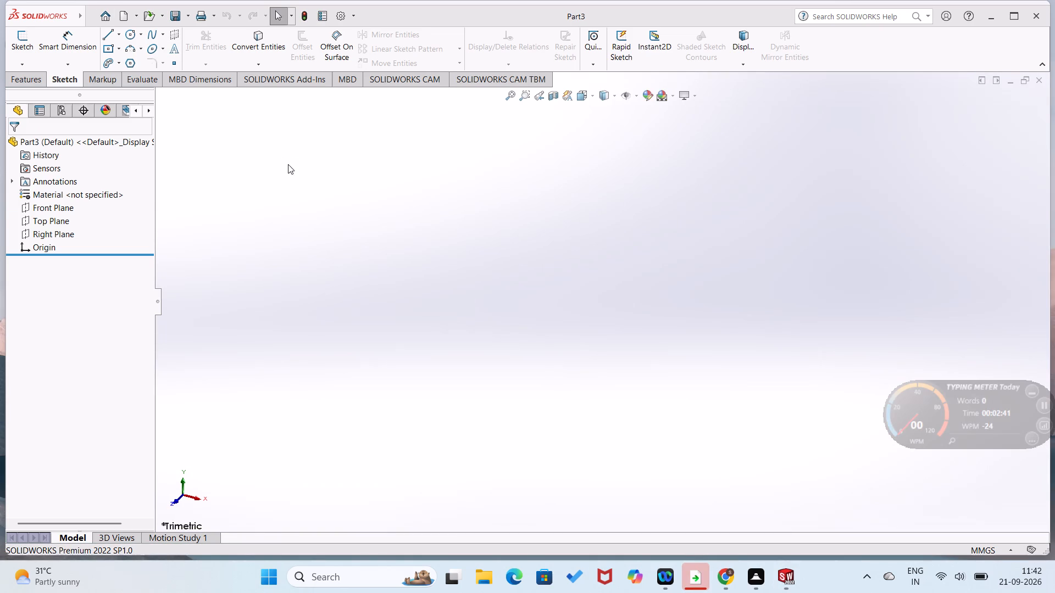
Sketch a closed rectangle of lines on the Front Plane, about 84 mm wide and 60 mm high, with its lower-left corner at the origin.
{"action": "left_click", "coordinate": [56, 209]}
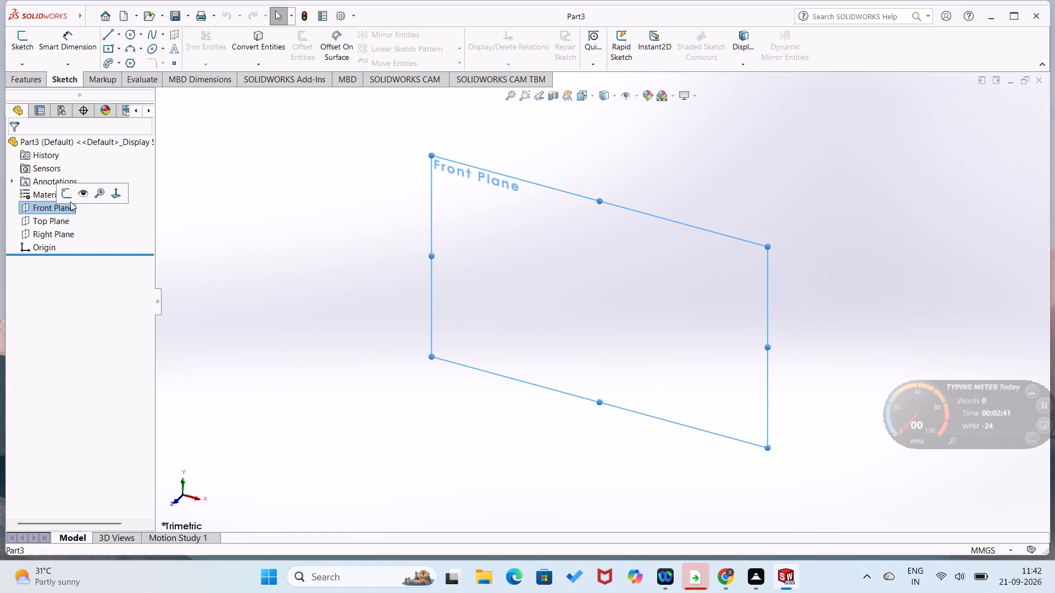
{"action": "left_click", "coordinate": [65, 197]}
{"action": "right_click_drag", "start_coordinate": [502, 332], "coordinate": [390, 388]}
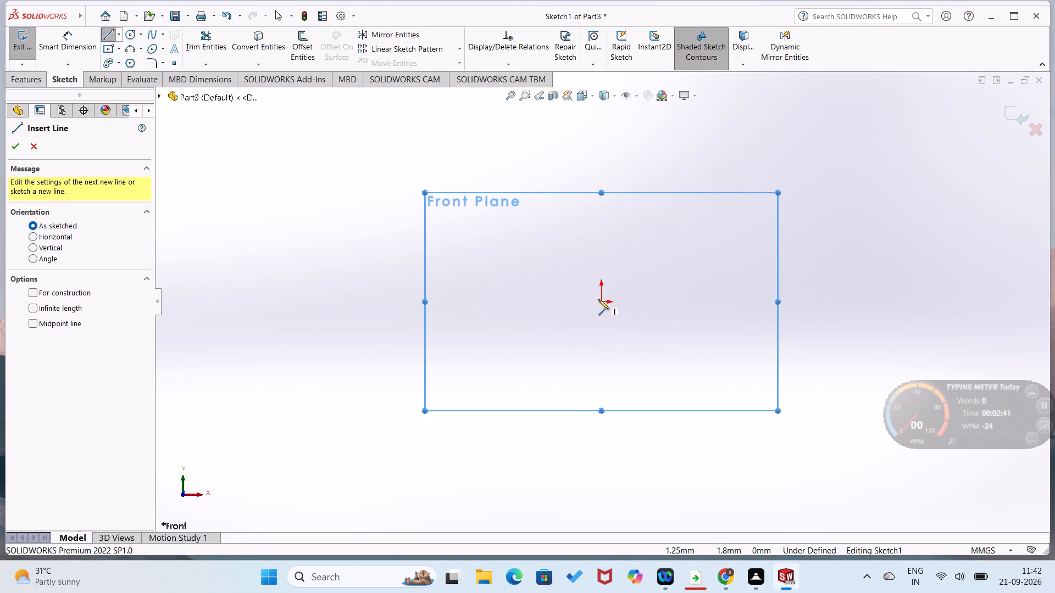
{"action": "left_click", "coordinate": [602, 301]}
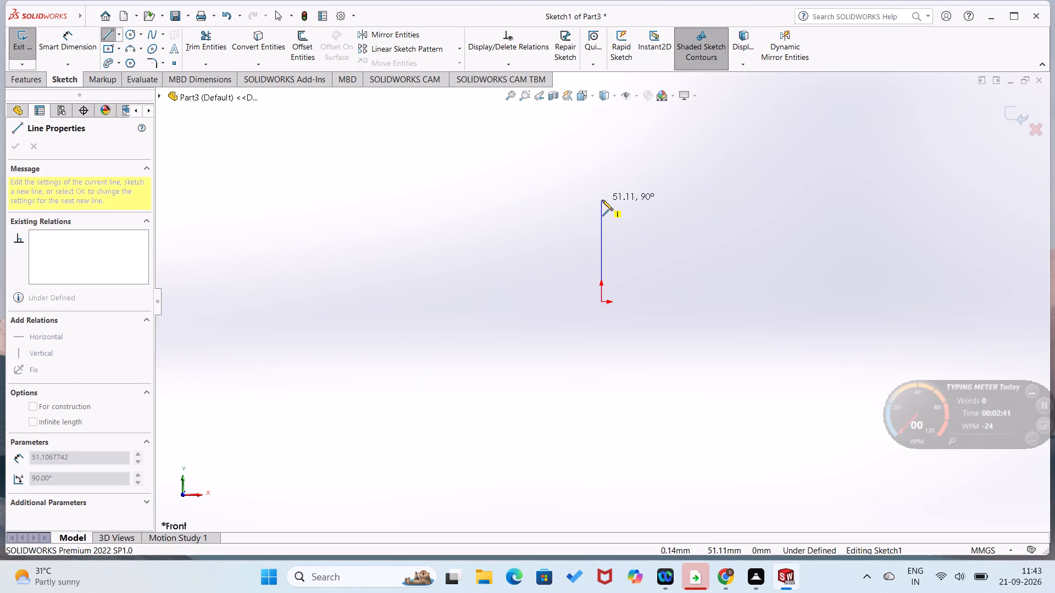
{"action": "left_click", "coordinate": [603, 183]}
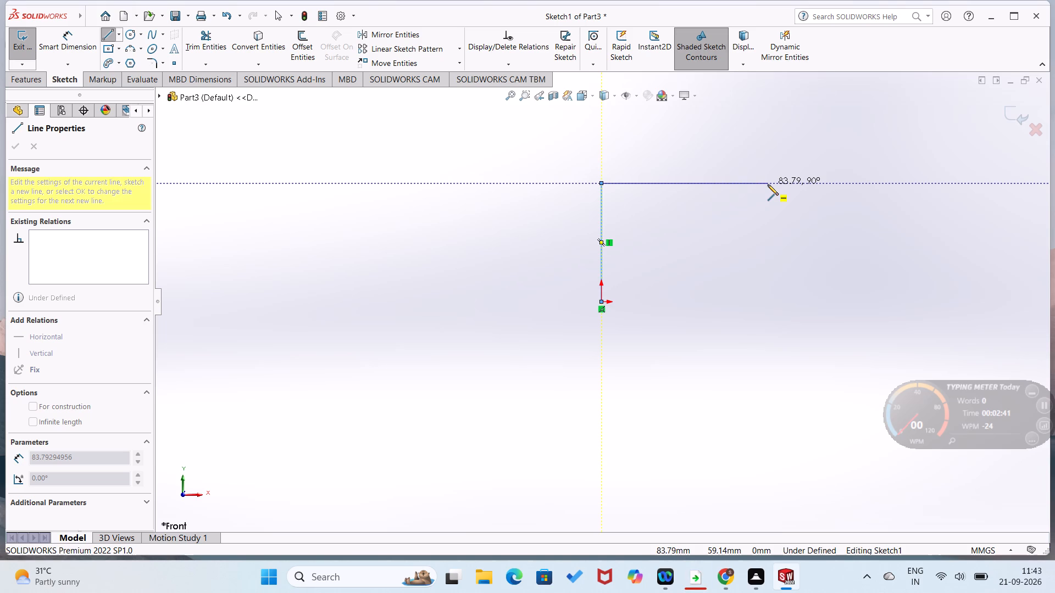
{"action": "left_click", "coordinate": [768, 184]}
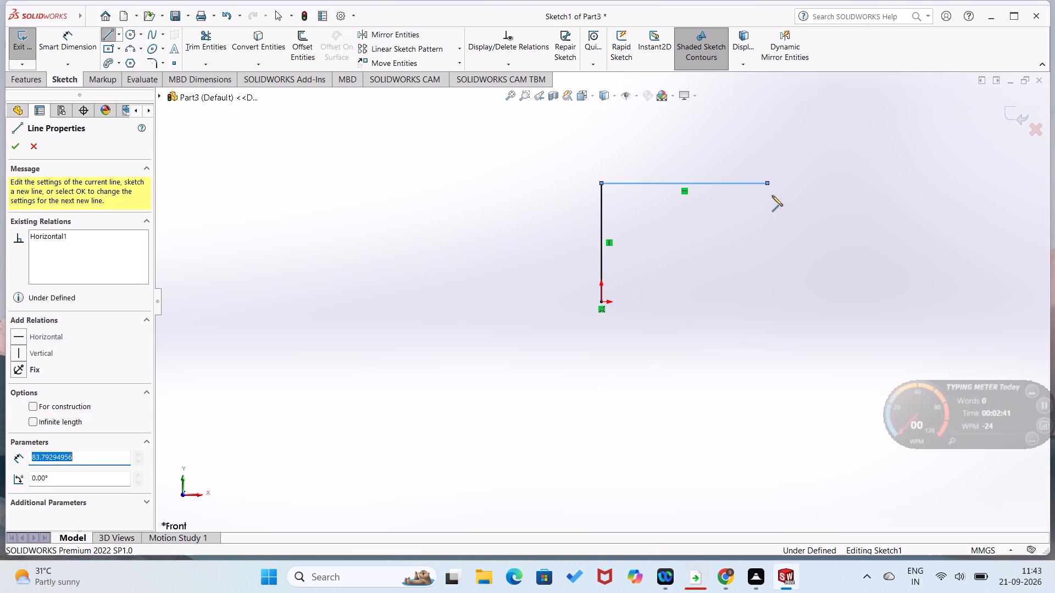
{"action": "left_click", "coordinate": [770, 300]}
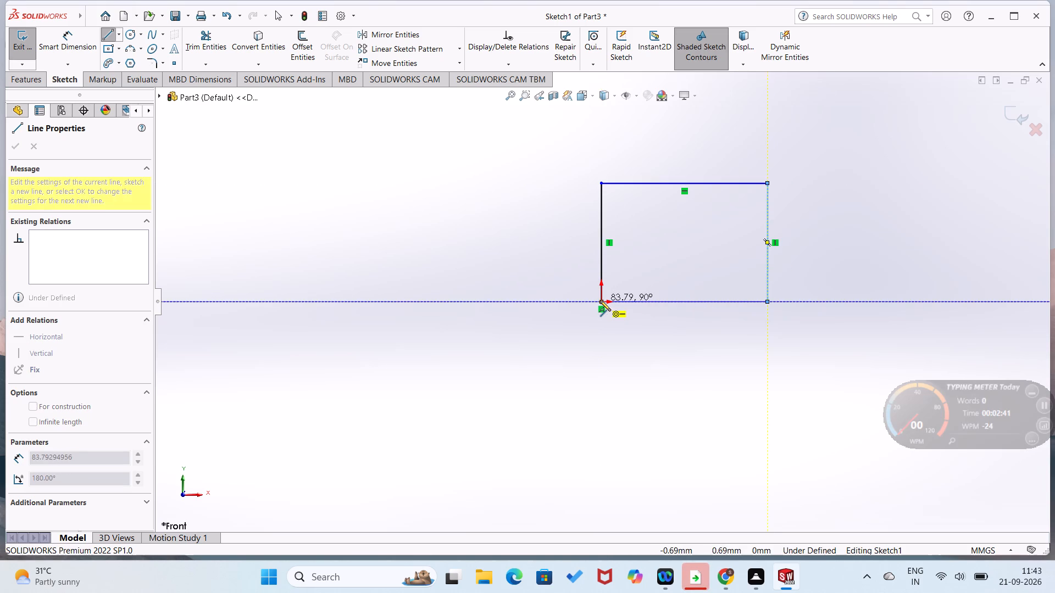
{"action": "left_click", "coordinate": [600, 300]}
Dimension the rectangle's bottom line as 60 mm and its vertical side through the origin as 54 mm.
{"action": "right_click_drag", "start_coordinate": [534, 343], "coordinate": [591, 187]}
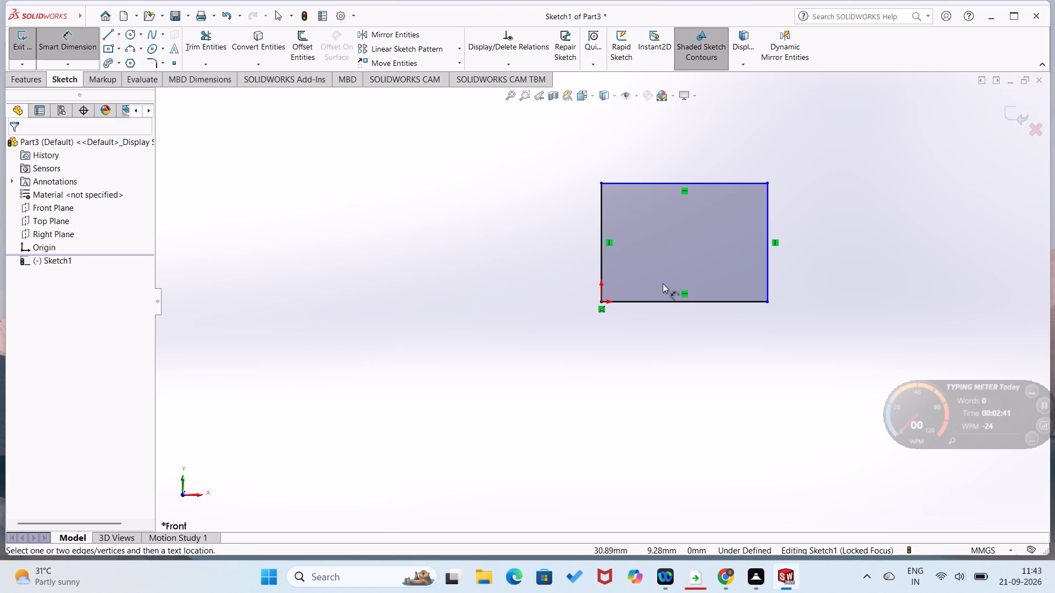
{"action": "left_click", "coordinate": [659, 304]}
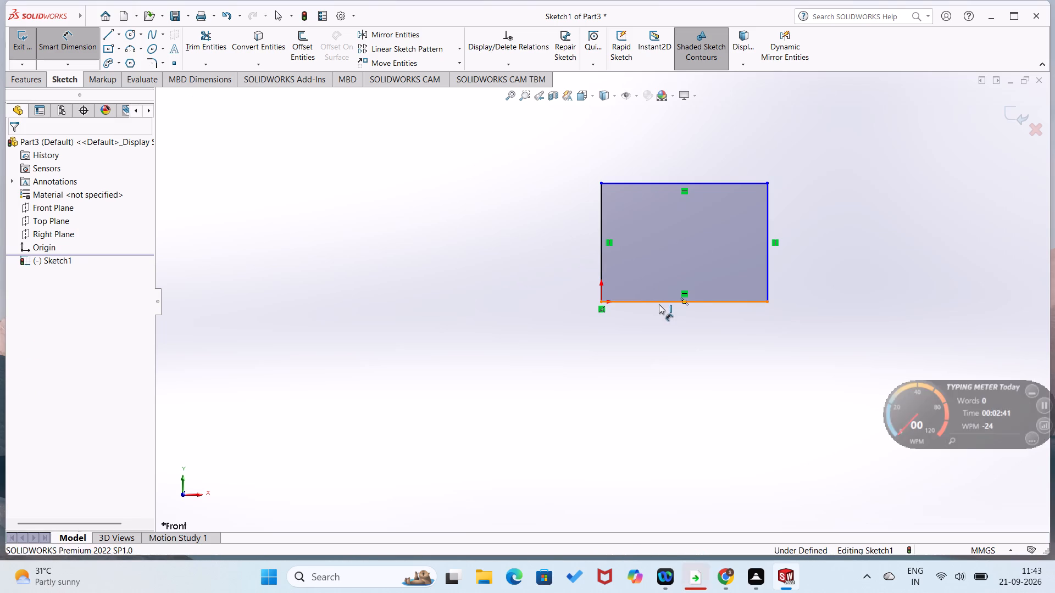
{"action": "left_click", "coordinate": [654, 323]}
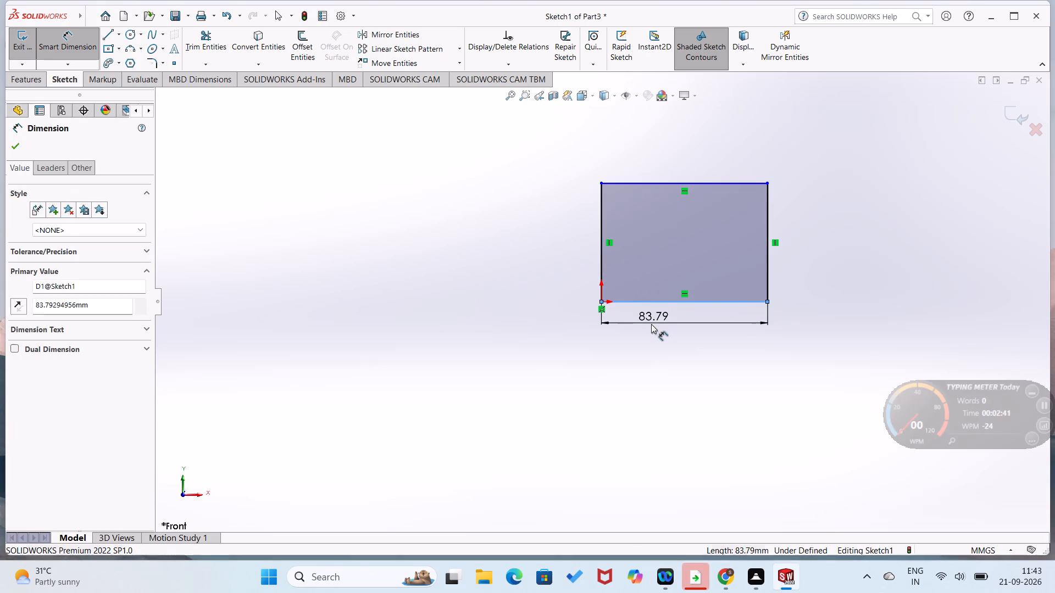
{"action": "type", "text": "60"}
{"action": "key", "text": "Return"}
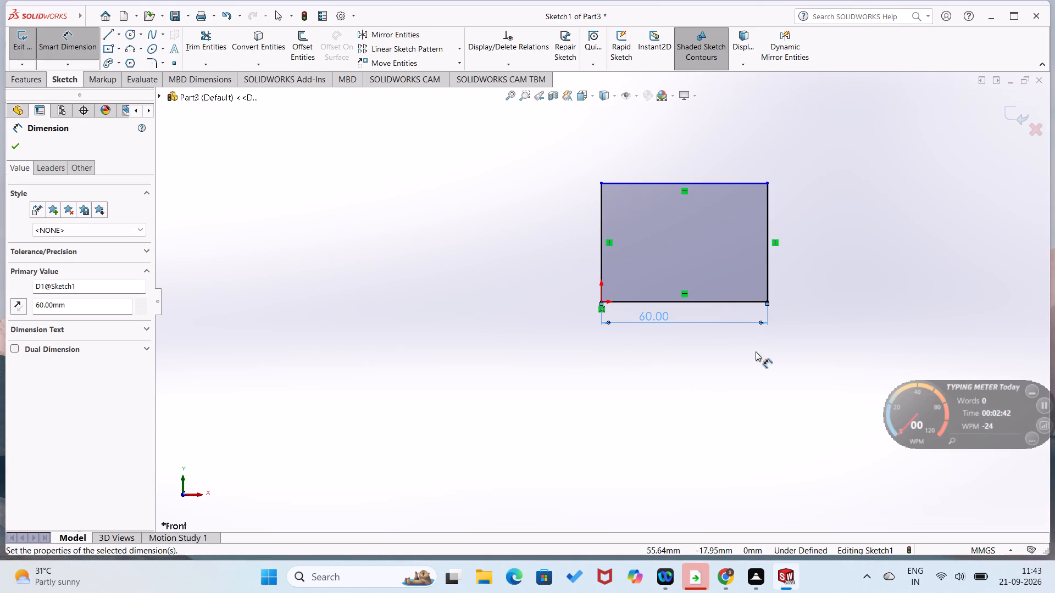
{"action": "left_click", "coordinate": [602, 238]}
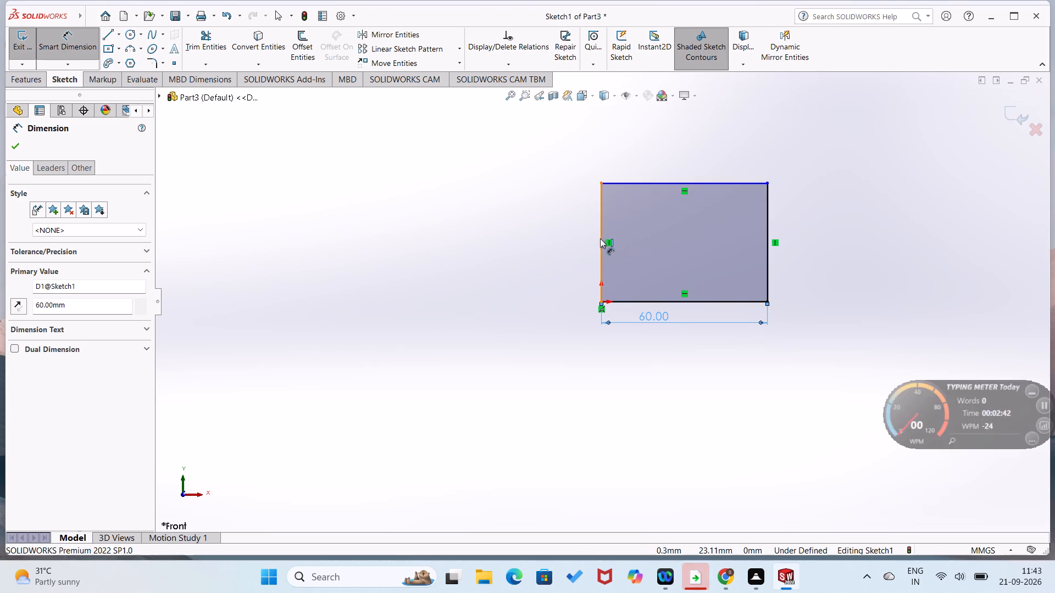
{"action": "left_click", "coordinate": [581, 239]}
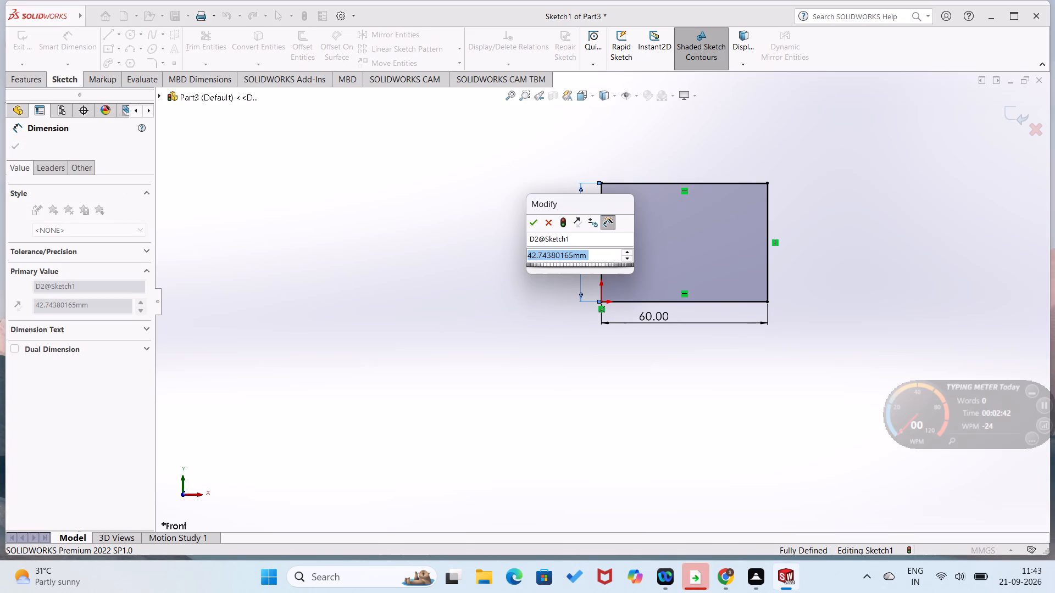
{"action": "type", "text": "54"}
{"action": "key", "text": "Return"}
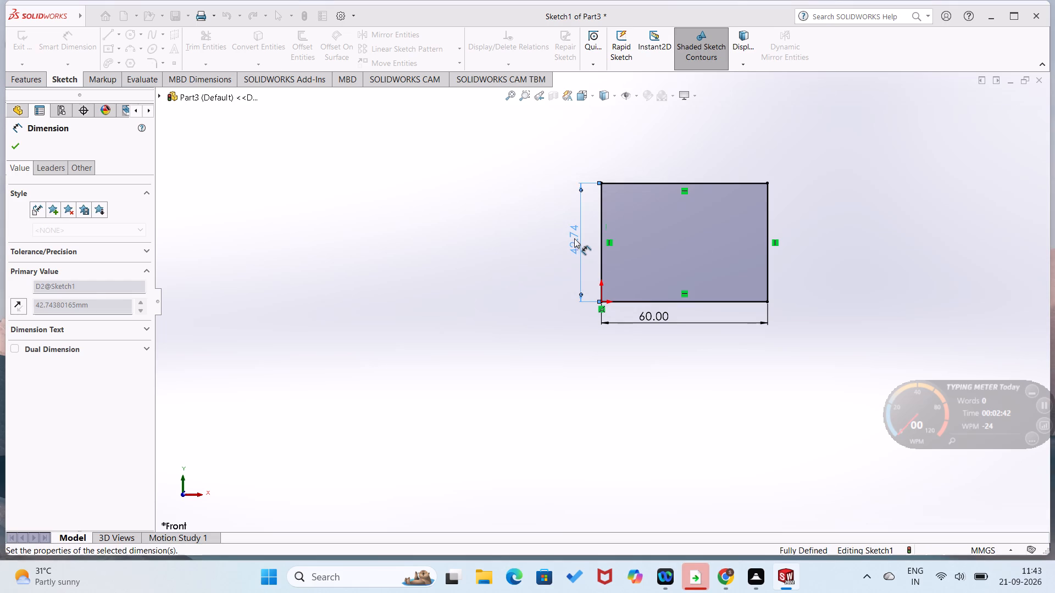
{"action": "left_click", "coordinate": [282, 206]}
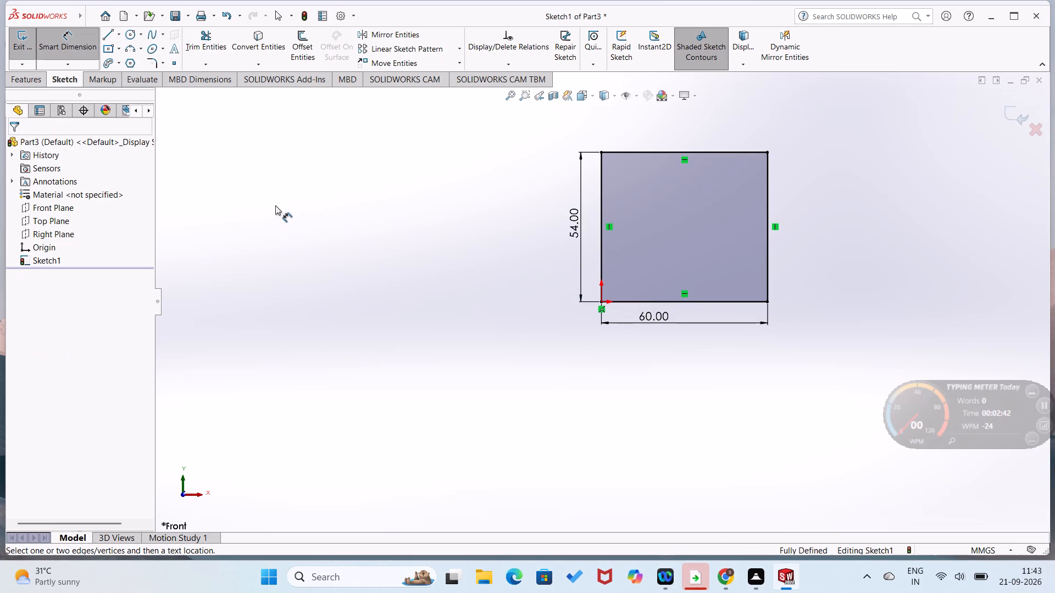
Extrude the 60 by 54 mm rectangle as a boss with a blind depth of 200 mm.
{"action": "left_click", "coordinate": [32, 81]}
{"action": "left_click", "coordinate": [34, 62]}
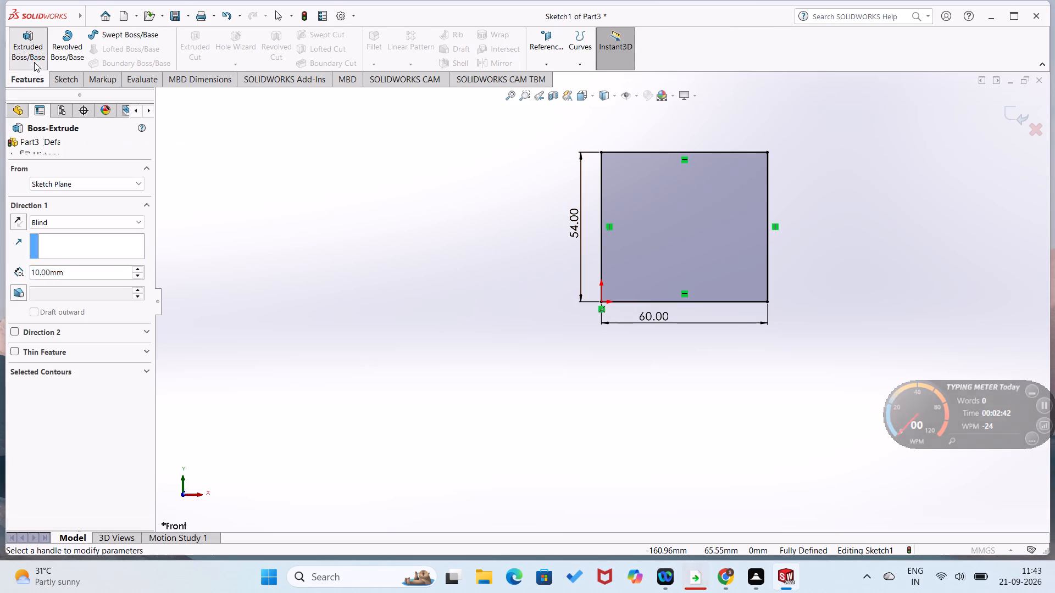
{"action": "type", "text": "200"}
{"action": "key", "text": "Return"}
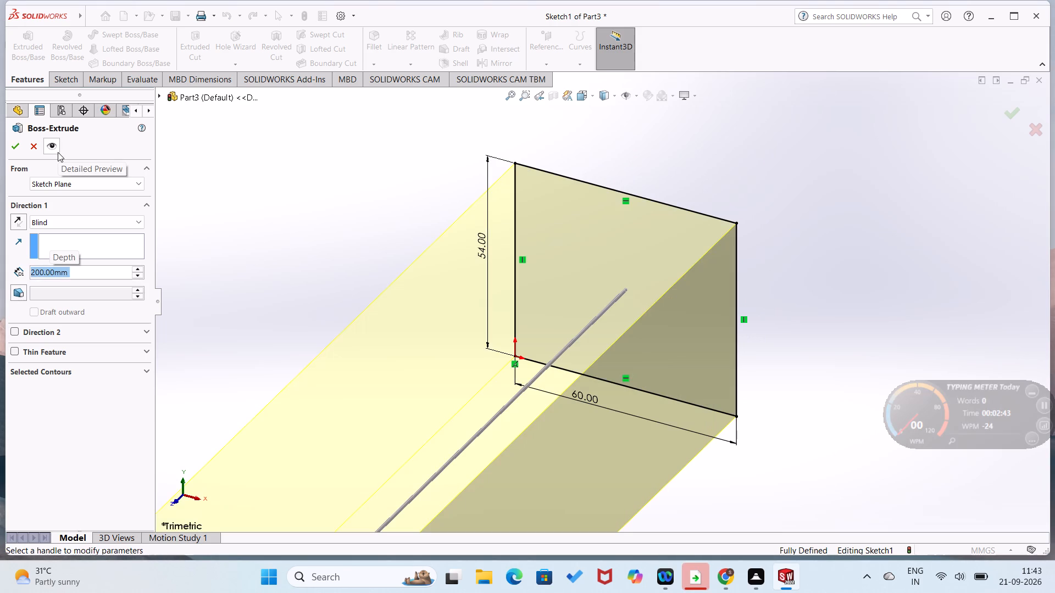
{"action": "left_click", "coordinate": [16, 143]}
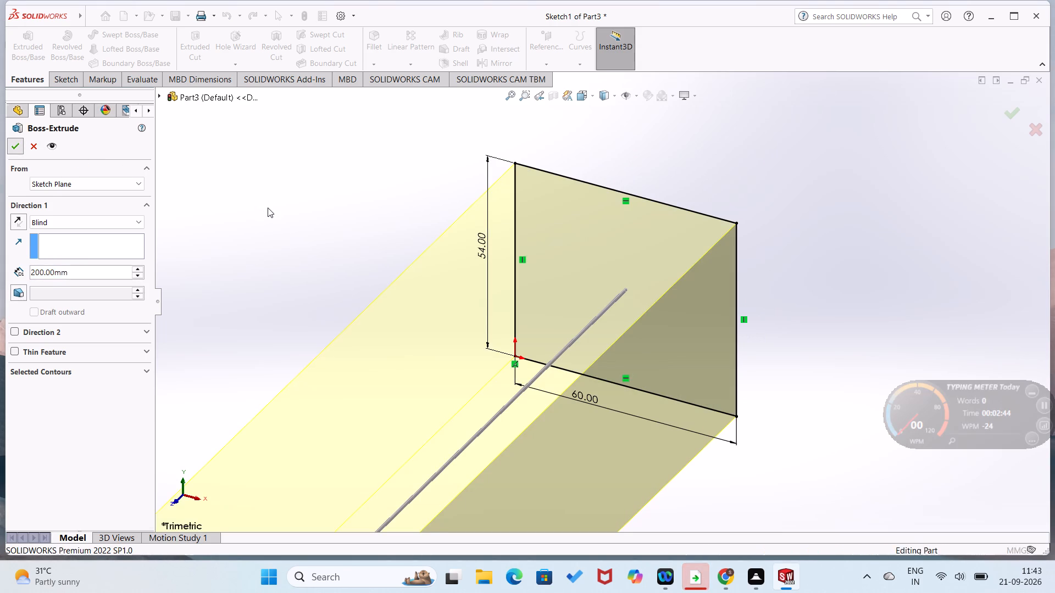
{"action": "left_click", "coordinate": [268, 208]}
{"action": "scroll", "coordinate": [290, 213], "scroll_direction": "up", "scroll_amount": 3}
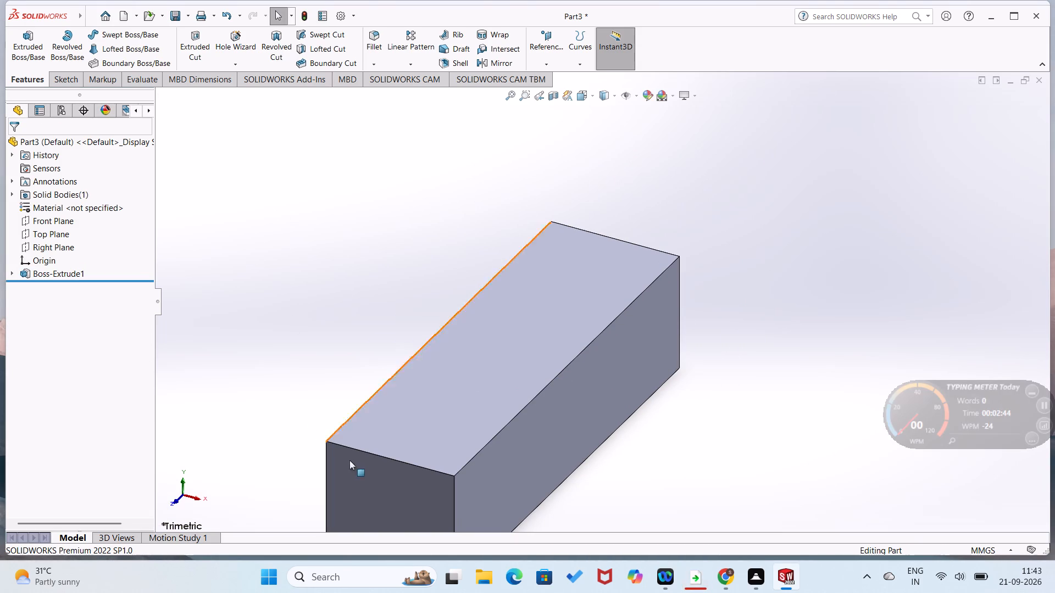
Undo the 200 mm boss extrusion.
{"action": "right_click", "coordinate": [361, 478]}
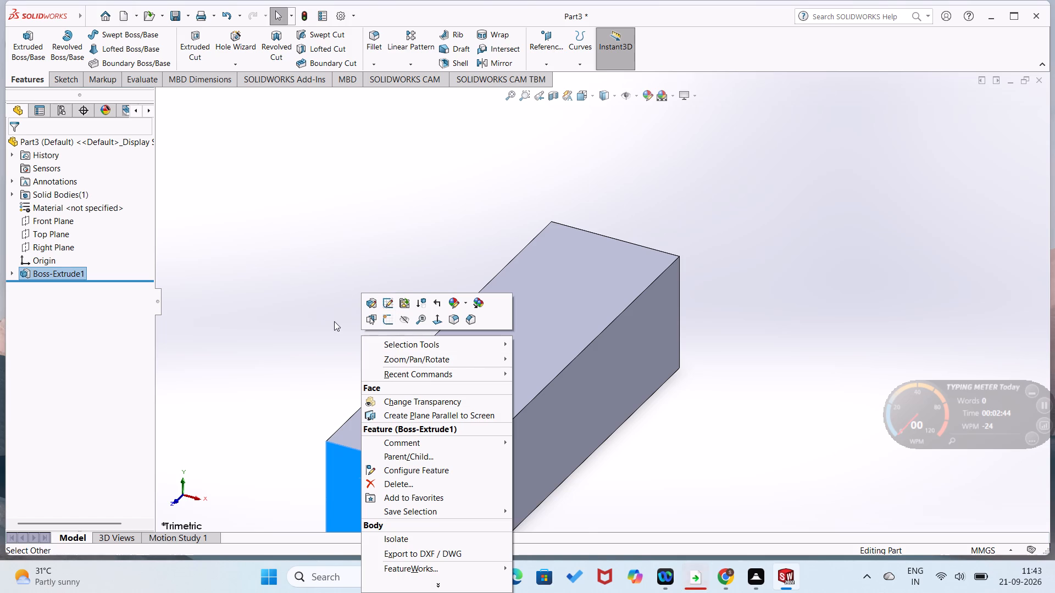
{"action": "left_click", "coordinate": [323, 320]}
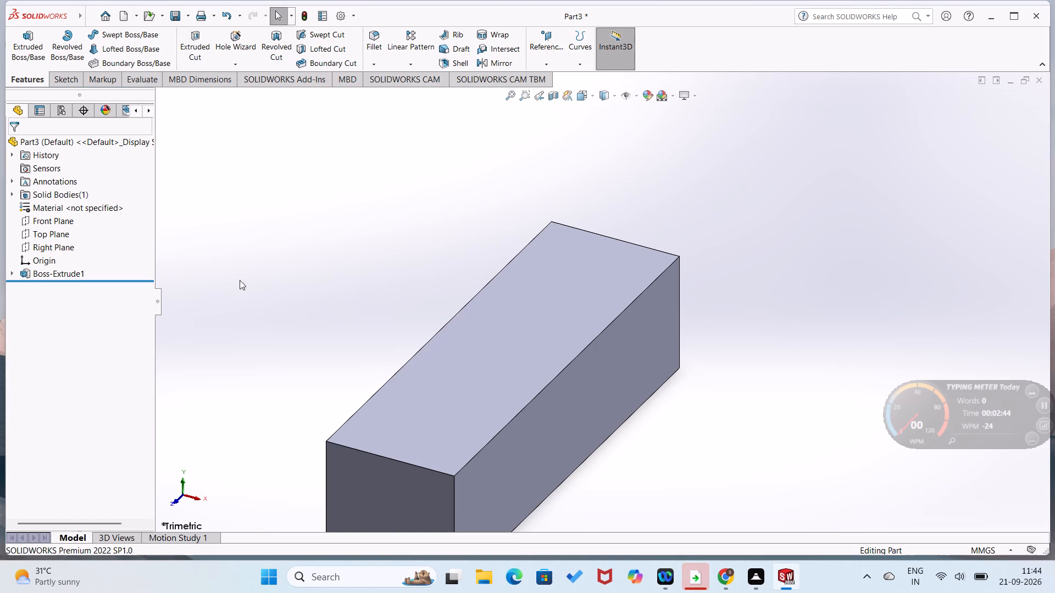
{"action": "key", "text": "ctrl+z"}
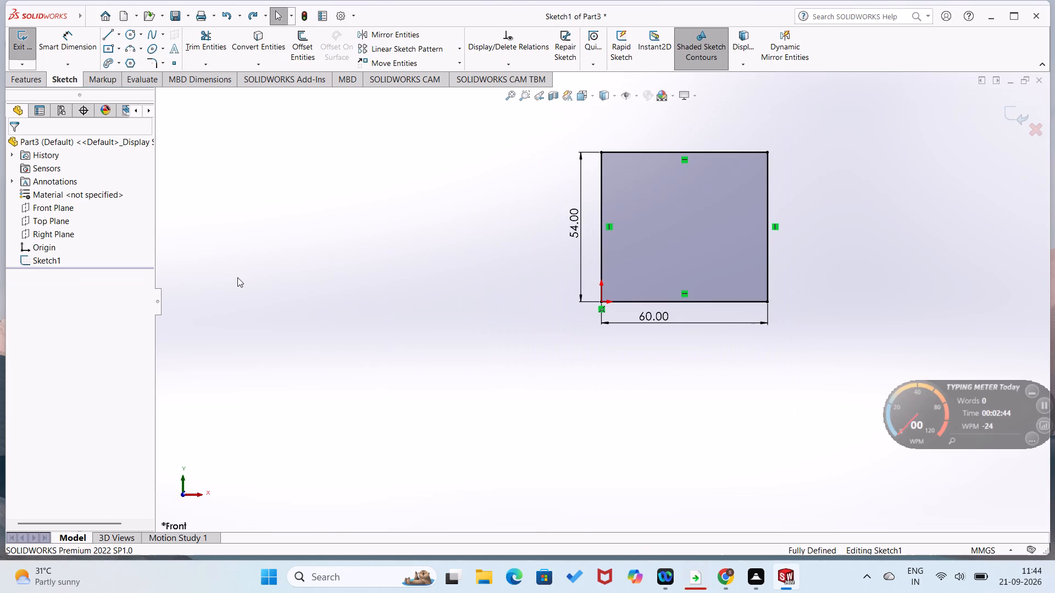
Extrude the rectangle as a boss with a blind depth of 150 mm.
{"action": "left_click", "coordinate": [19, 76]}
{"action": "left_click", "coordinate": [24, 59]}
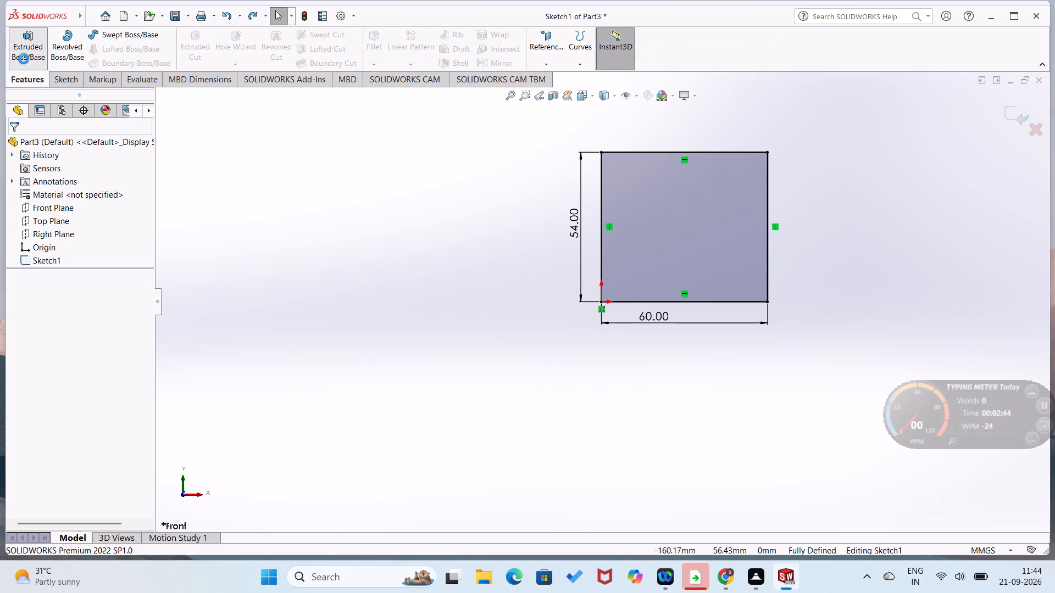
{"action": "type", "text": "150"}
{"action": "key", "text": "Return"}
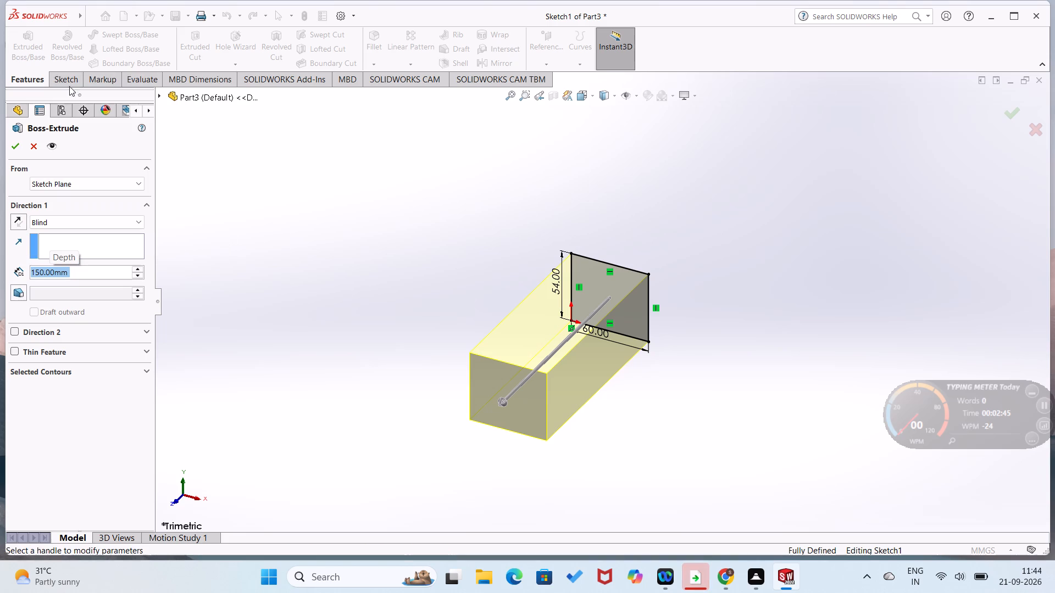
{"action": "left_click", "coordinate": [7, 148]}
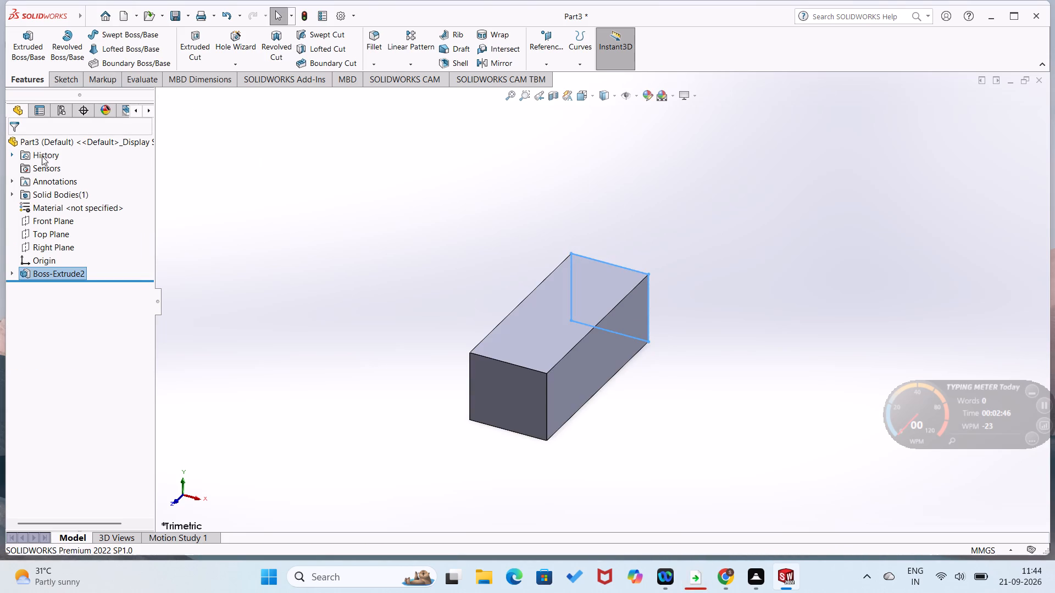
{"action": "left_click", "coordinate": [245, 207]}
Sketch a circle of about 16 mm radius on the block's long side face, centred on its upper edge about 21 mm from the origin-side corner.
{"action": "right_click", "coordinate": [482, 396]}
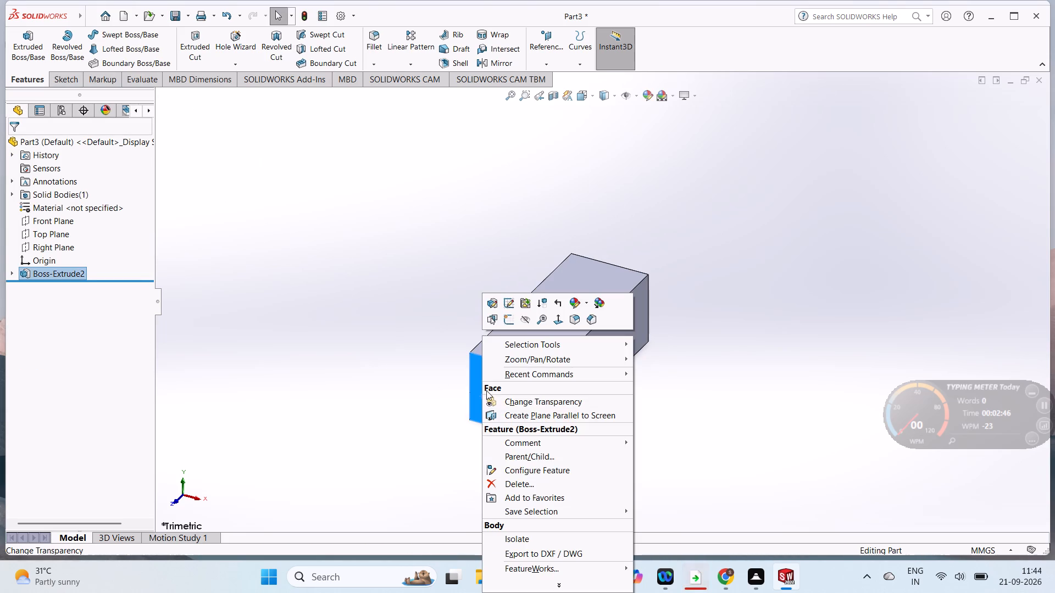
{"action": "left_click", "coordinate": [405, 361]}
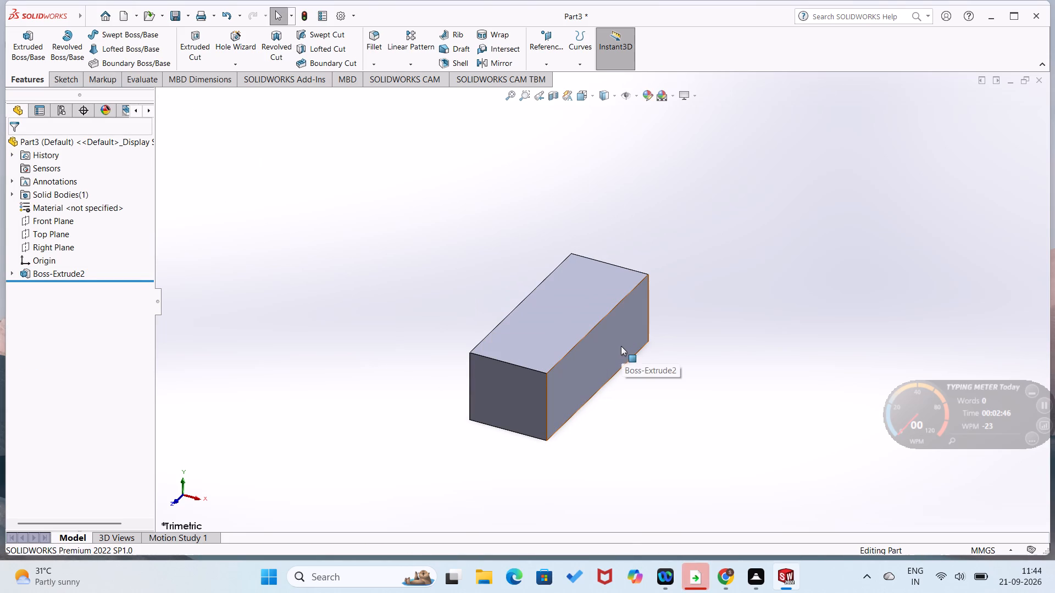
{"action": "right_click", "coordinate": [619, 345]}
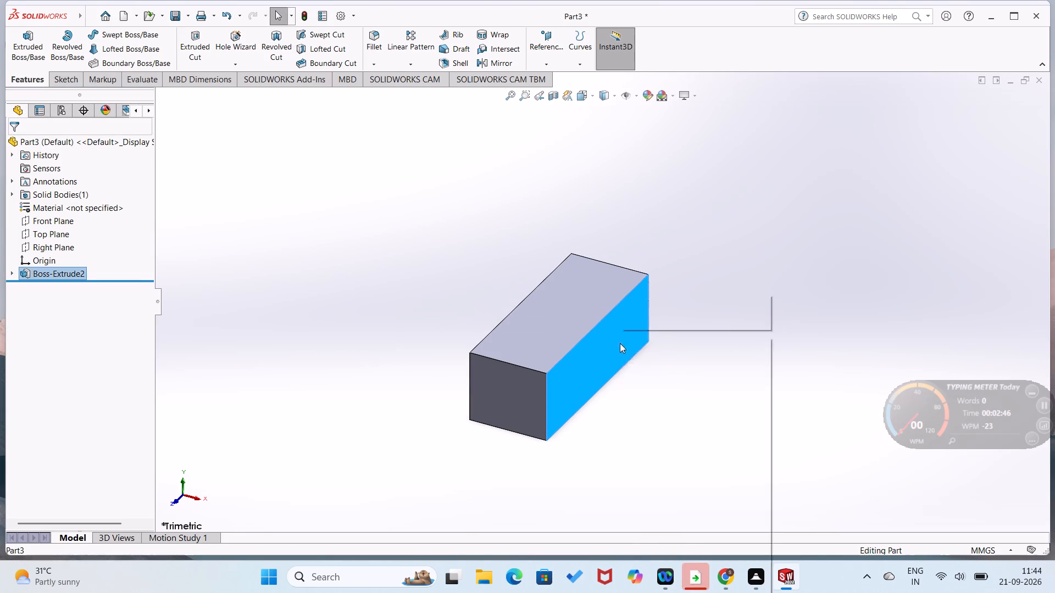
{"action": "left_click", "coordinate": [646, 327]}
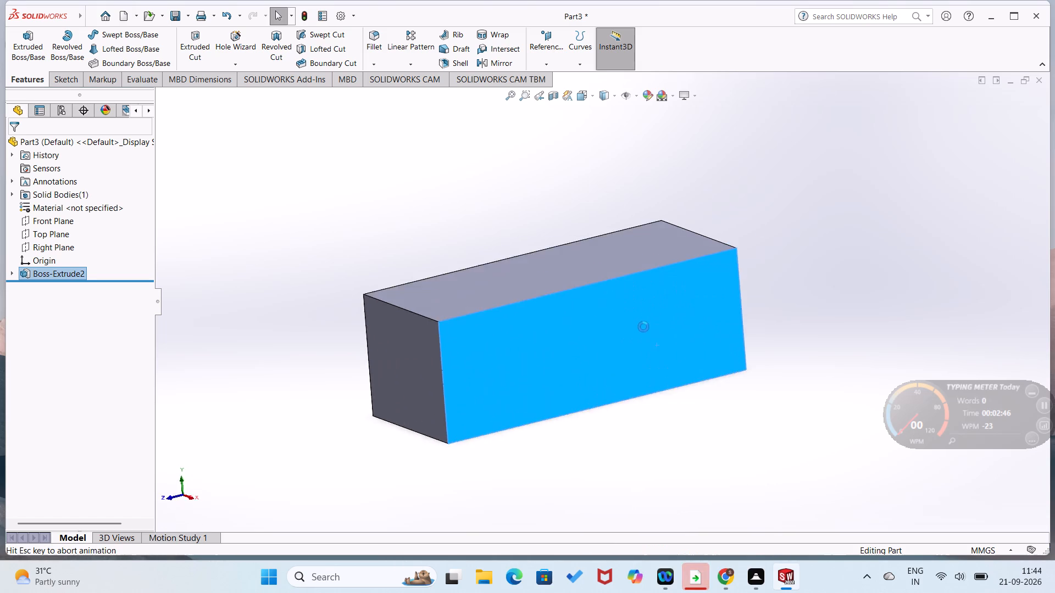
{"action": "left_click", "coordinate": [318, 279]}
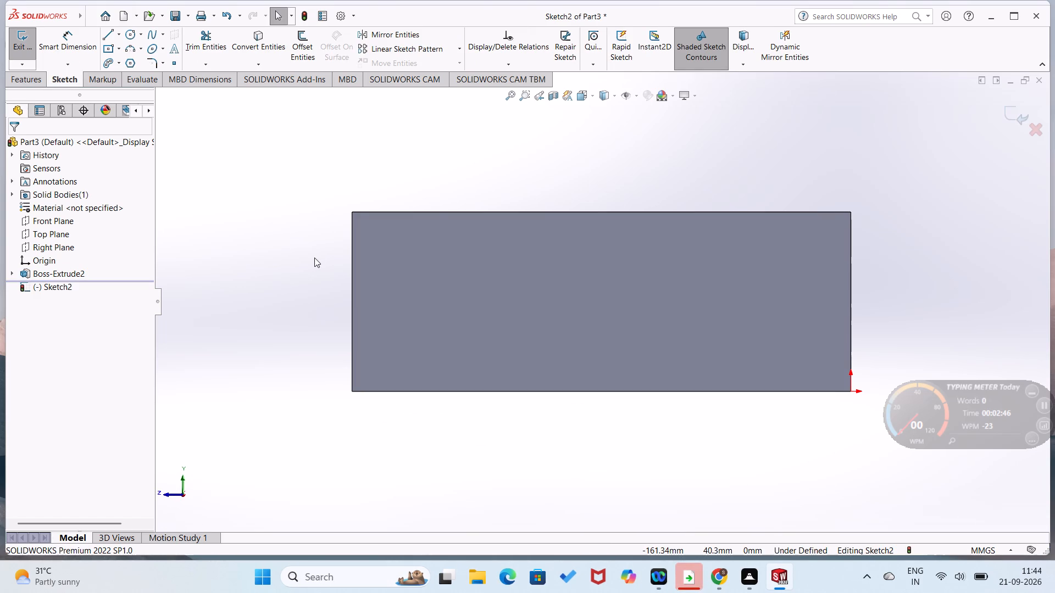
{"action": "right_click_drag", "start_coordinate": [470, 185], "coordinate": [349, 217]}
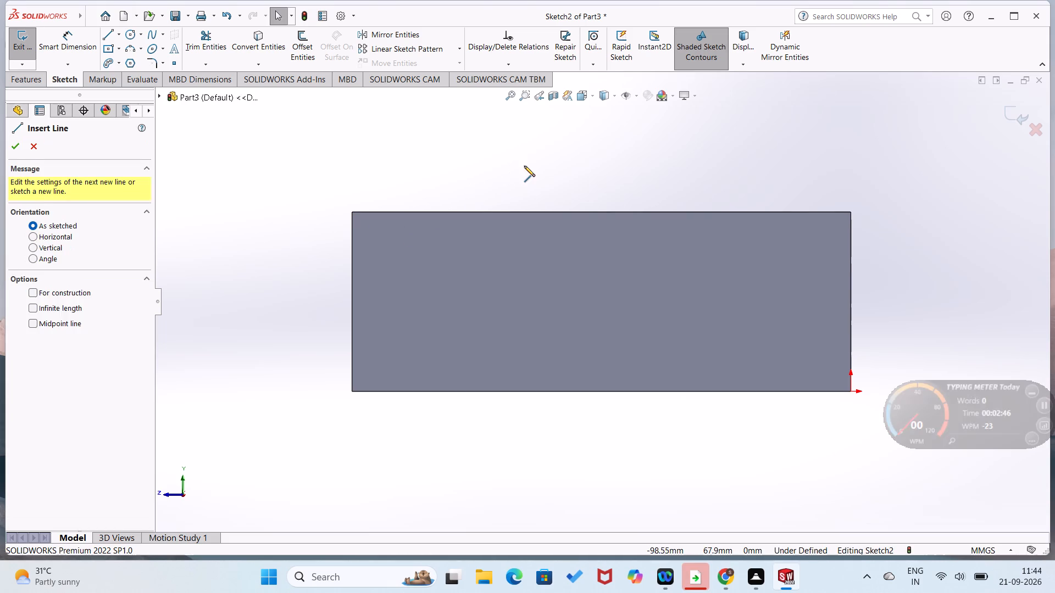
{"action": "right_click_drag", "start_coordinate": [524, 166], "coordinate": [668, 144]}
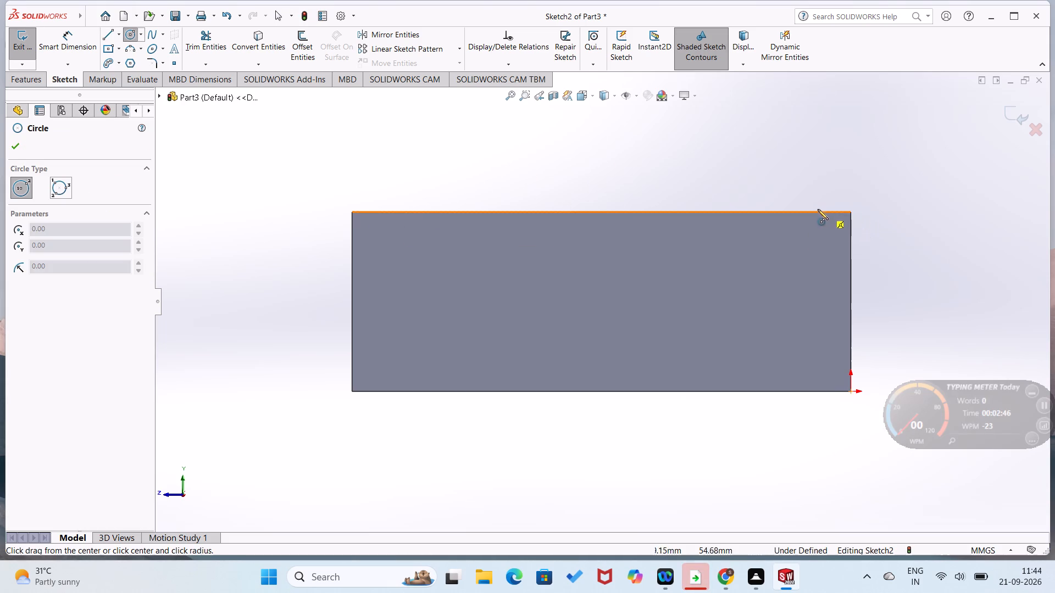
{"action": "left_click", "coordinate": [781, 210]}
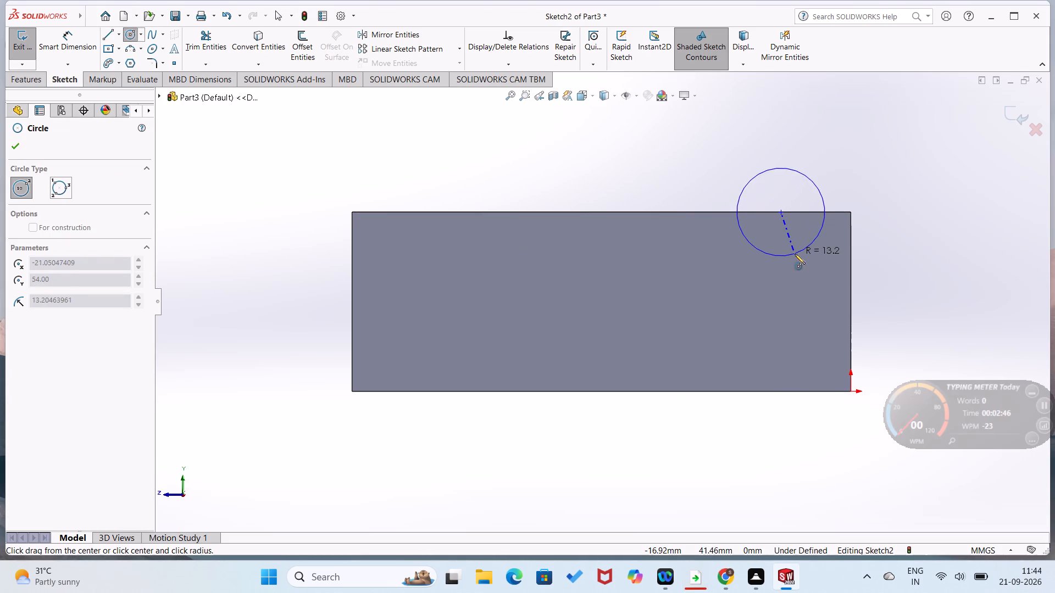
{"action": "left_click", "coordinate": [795, 264]}
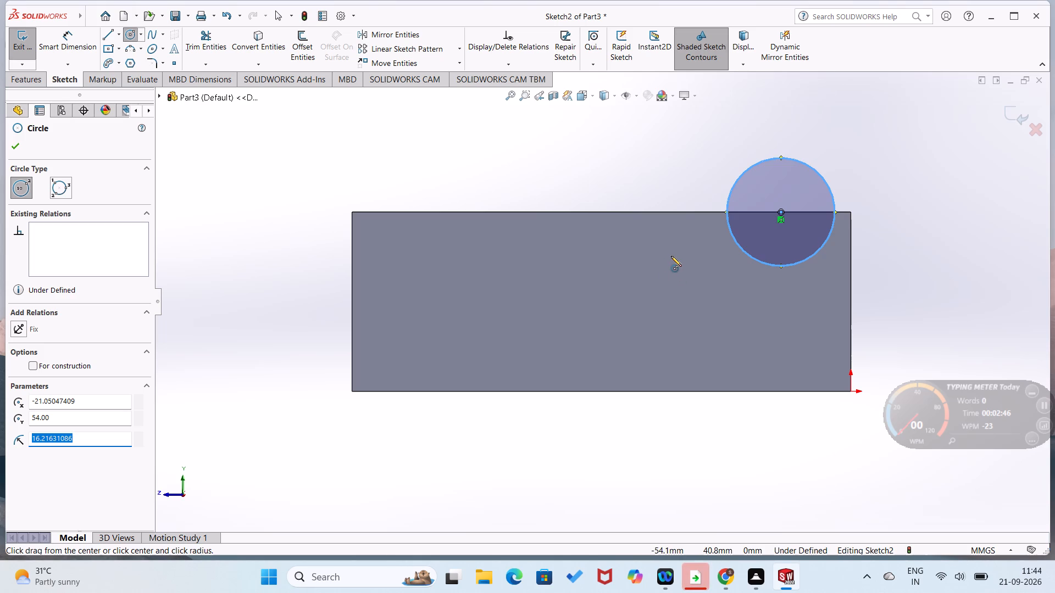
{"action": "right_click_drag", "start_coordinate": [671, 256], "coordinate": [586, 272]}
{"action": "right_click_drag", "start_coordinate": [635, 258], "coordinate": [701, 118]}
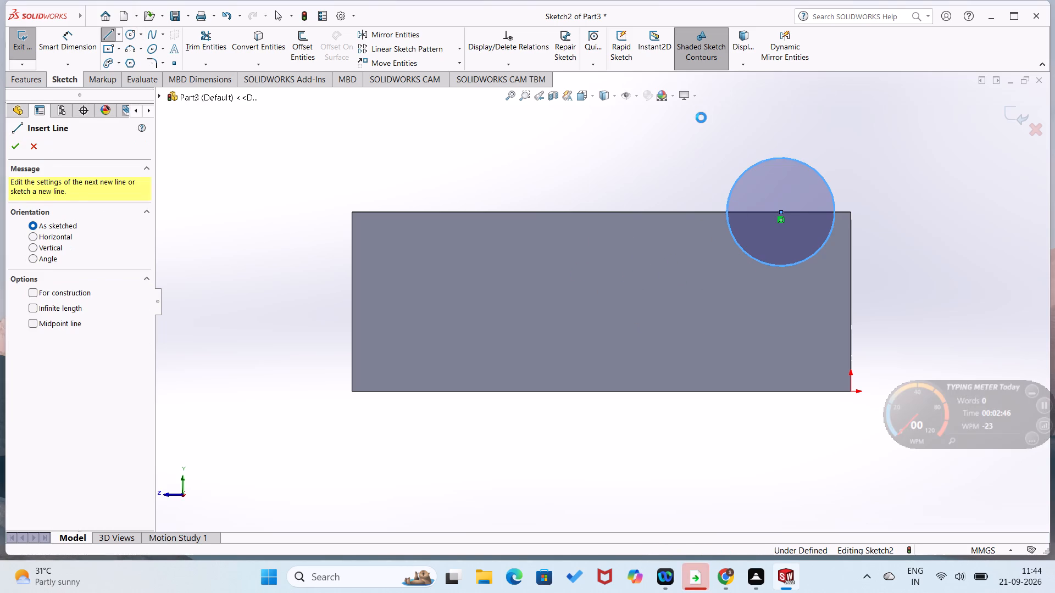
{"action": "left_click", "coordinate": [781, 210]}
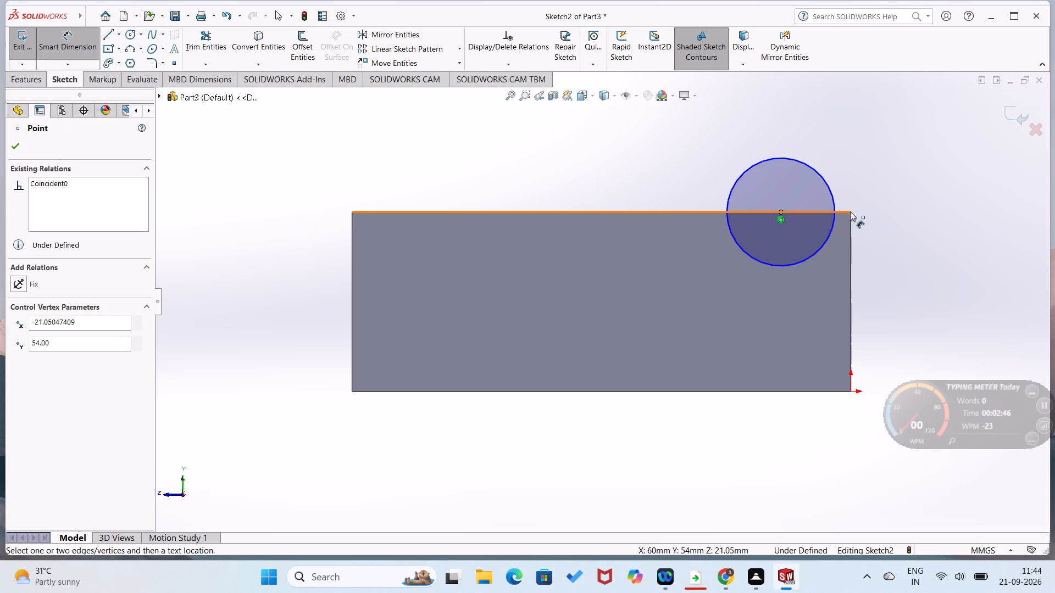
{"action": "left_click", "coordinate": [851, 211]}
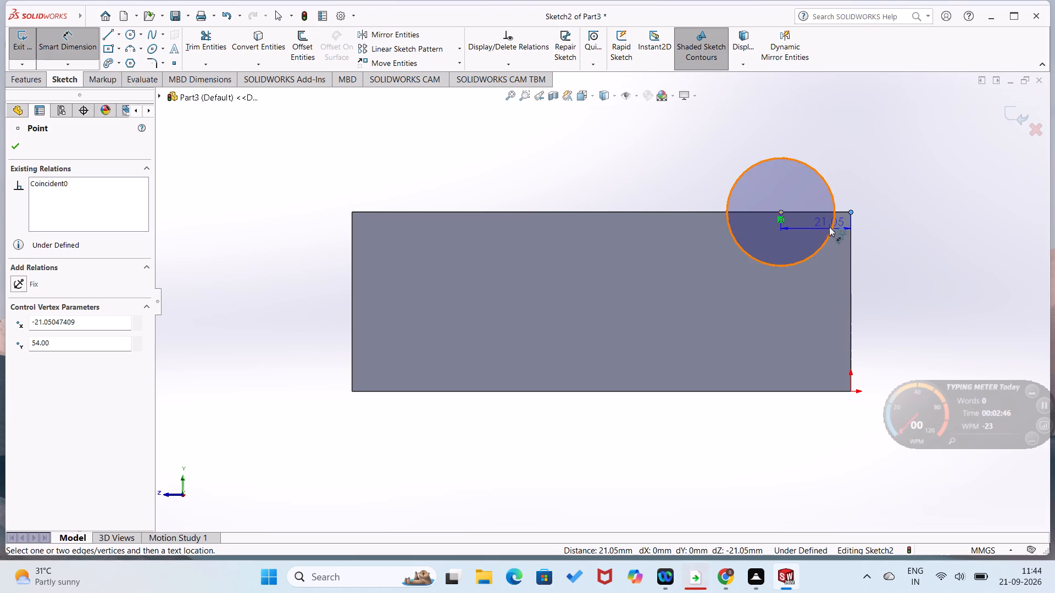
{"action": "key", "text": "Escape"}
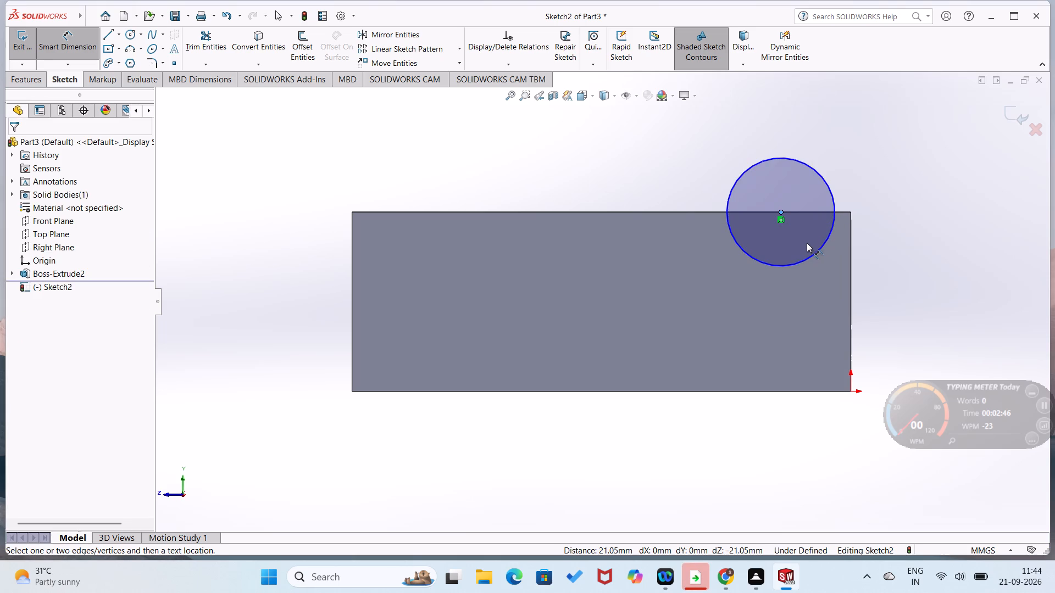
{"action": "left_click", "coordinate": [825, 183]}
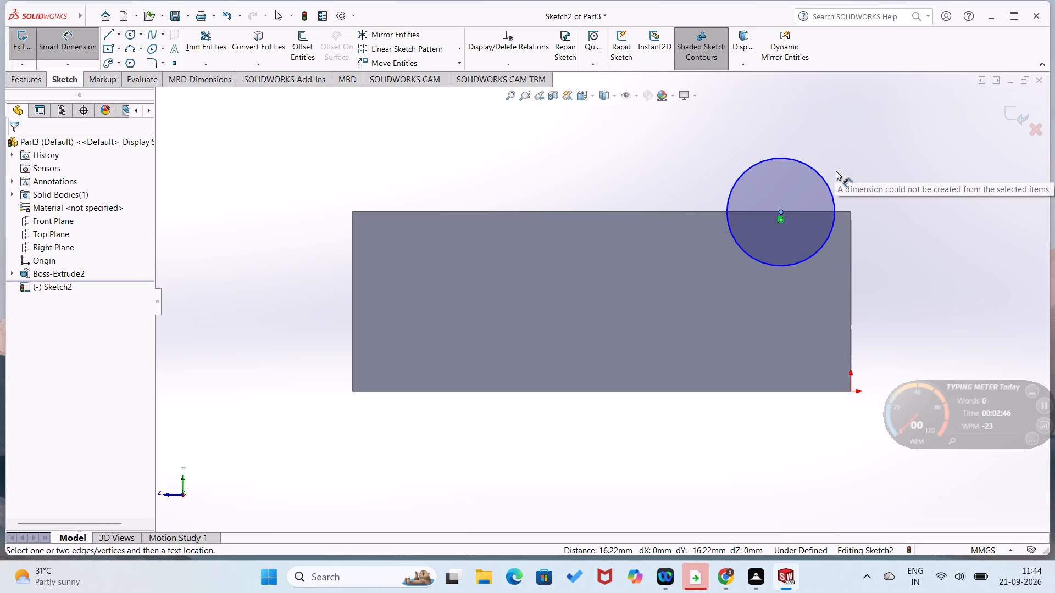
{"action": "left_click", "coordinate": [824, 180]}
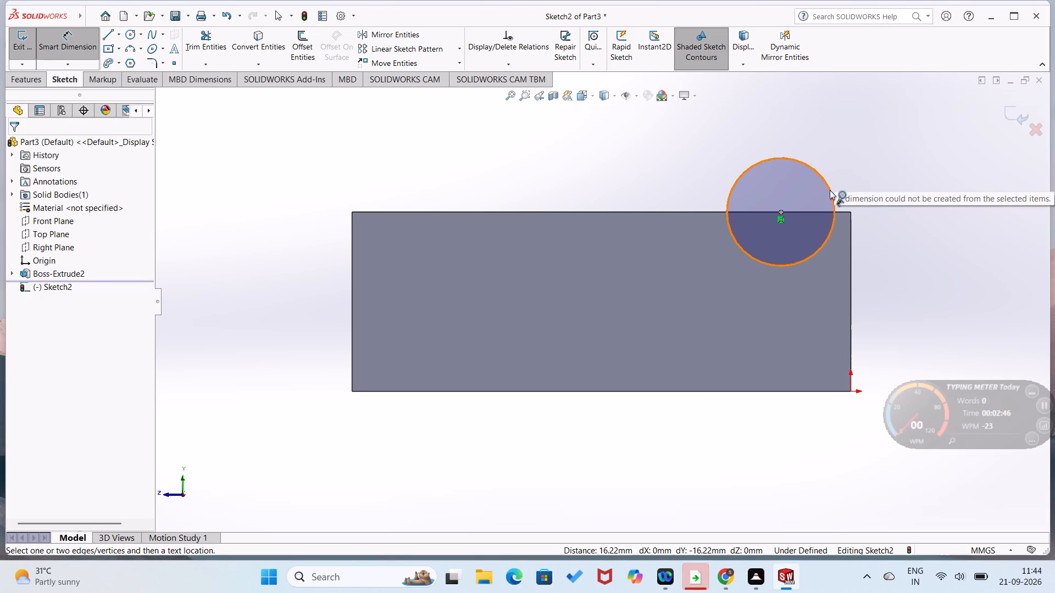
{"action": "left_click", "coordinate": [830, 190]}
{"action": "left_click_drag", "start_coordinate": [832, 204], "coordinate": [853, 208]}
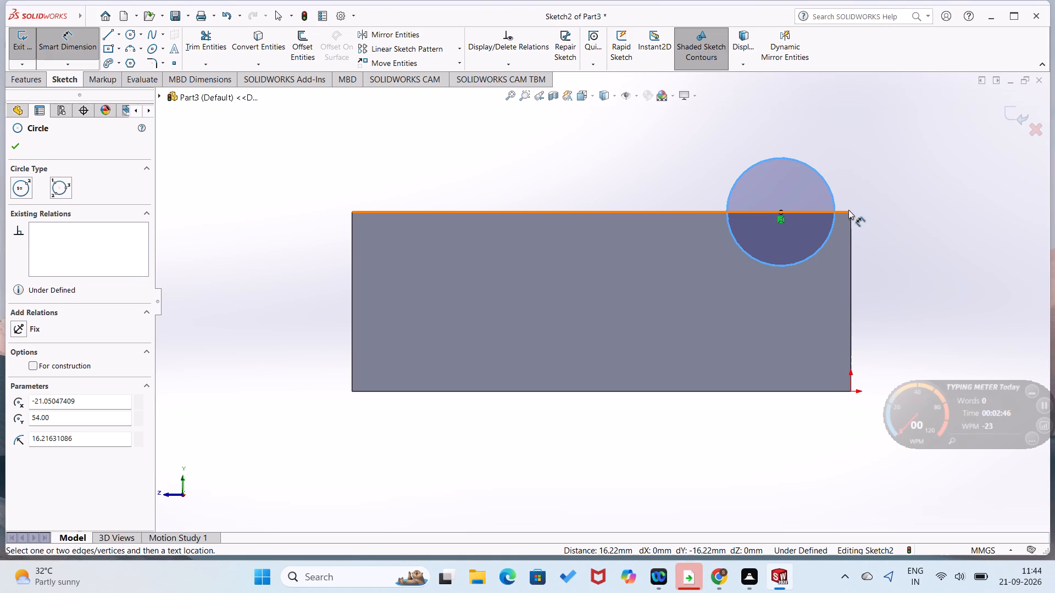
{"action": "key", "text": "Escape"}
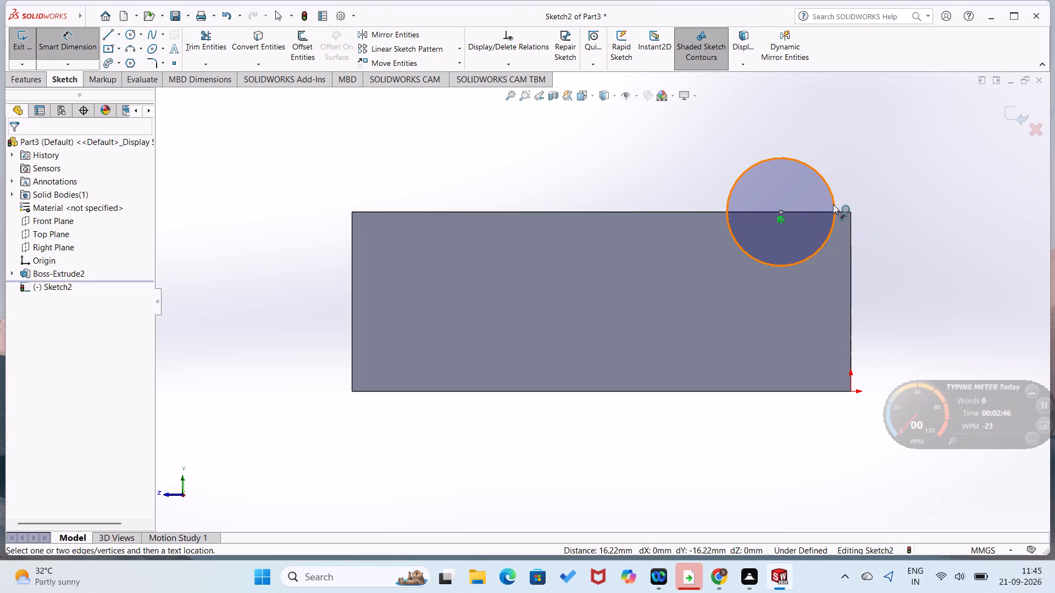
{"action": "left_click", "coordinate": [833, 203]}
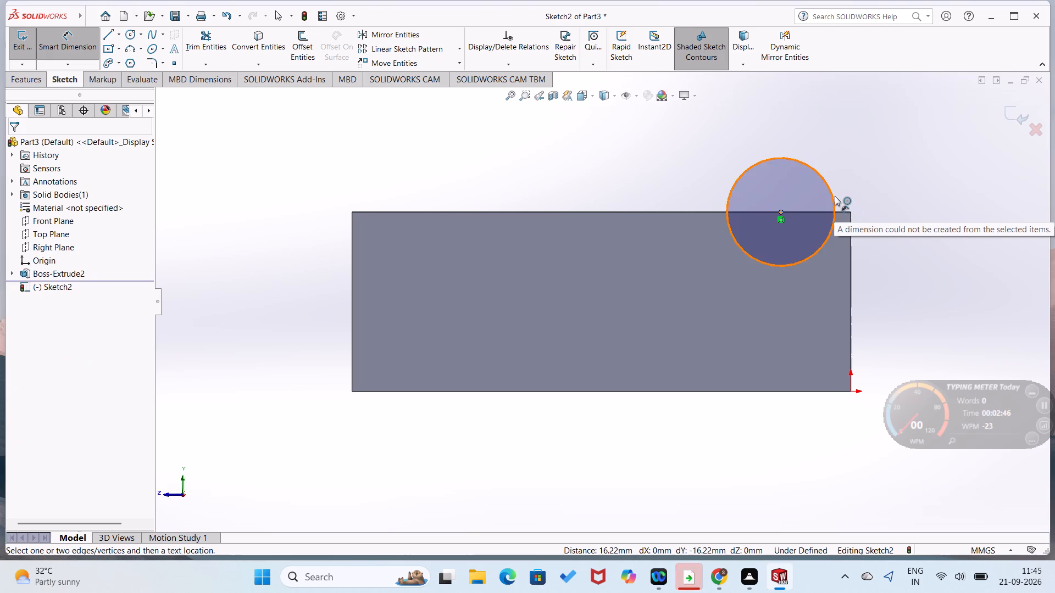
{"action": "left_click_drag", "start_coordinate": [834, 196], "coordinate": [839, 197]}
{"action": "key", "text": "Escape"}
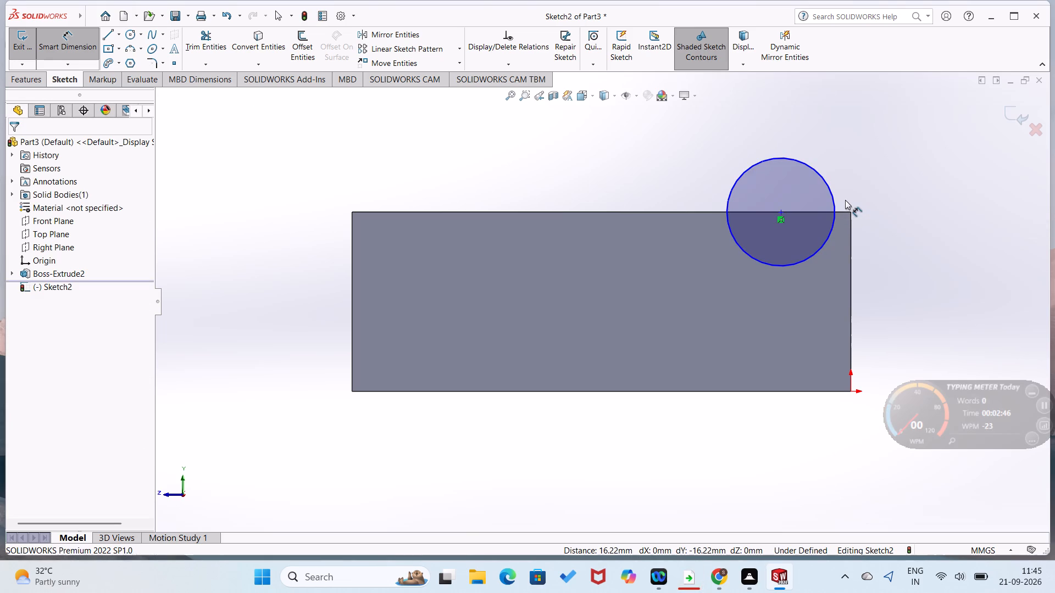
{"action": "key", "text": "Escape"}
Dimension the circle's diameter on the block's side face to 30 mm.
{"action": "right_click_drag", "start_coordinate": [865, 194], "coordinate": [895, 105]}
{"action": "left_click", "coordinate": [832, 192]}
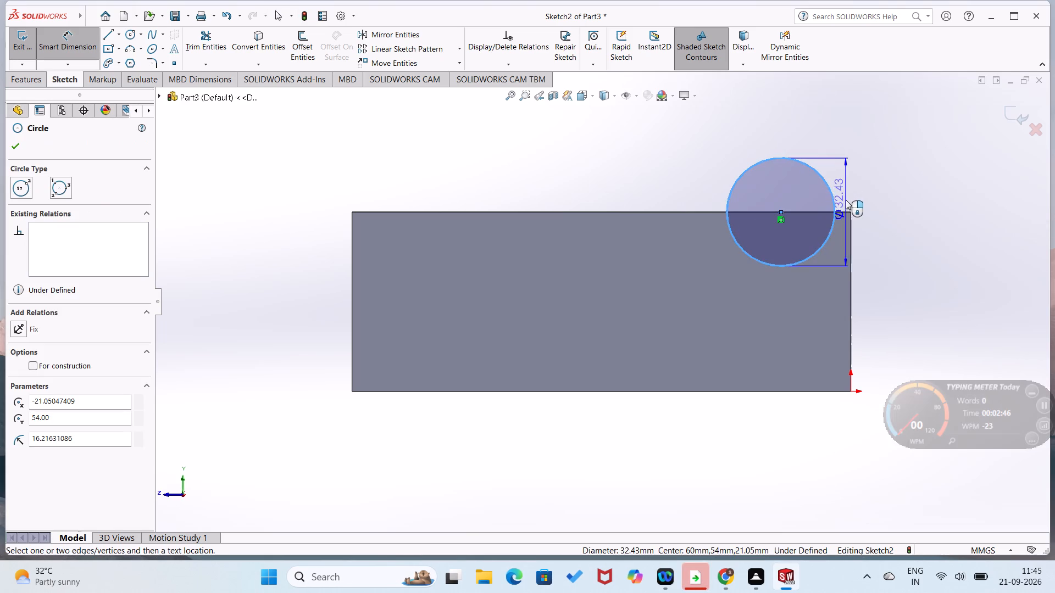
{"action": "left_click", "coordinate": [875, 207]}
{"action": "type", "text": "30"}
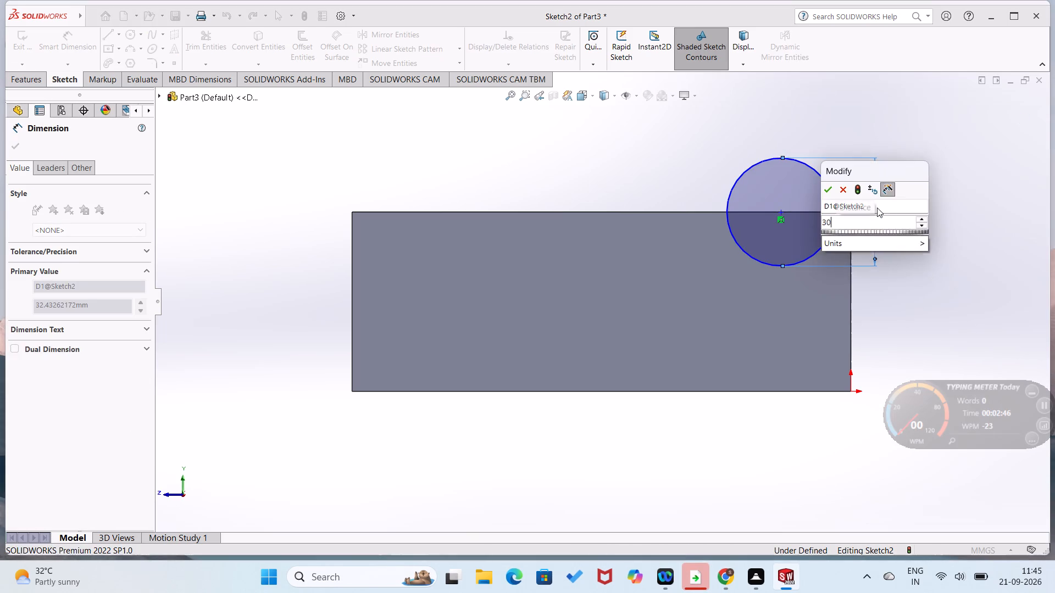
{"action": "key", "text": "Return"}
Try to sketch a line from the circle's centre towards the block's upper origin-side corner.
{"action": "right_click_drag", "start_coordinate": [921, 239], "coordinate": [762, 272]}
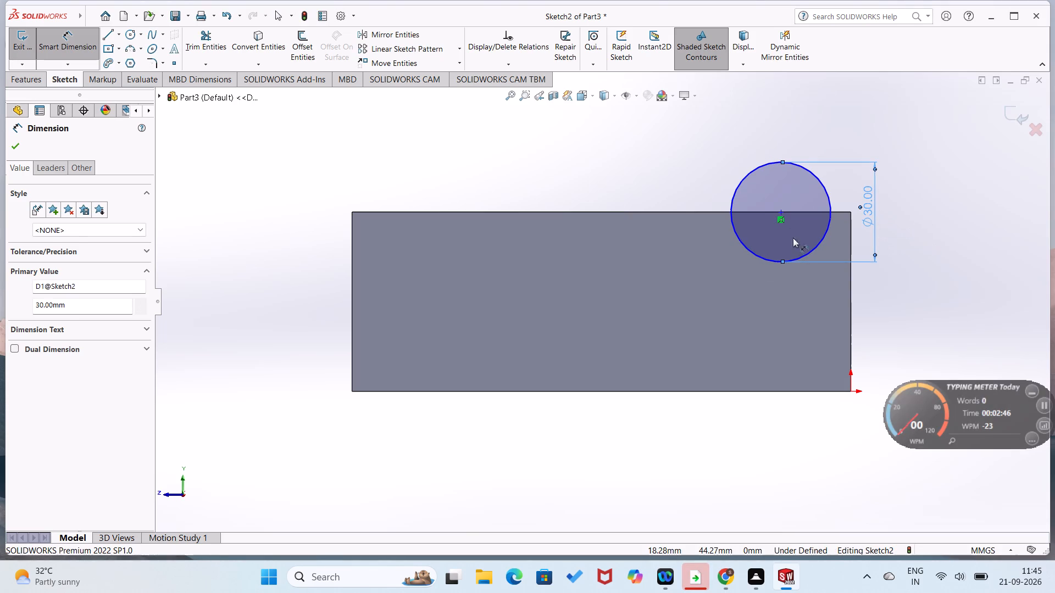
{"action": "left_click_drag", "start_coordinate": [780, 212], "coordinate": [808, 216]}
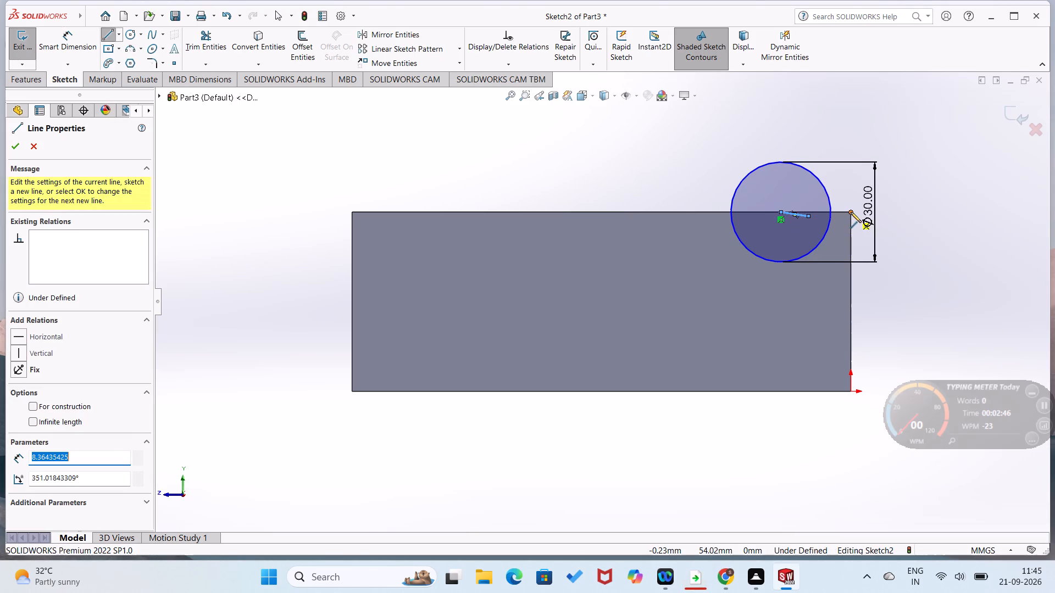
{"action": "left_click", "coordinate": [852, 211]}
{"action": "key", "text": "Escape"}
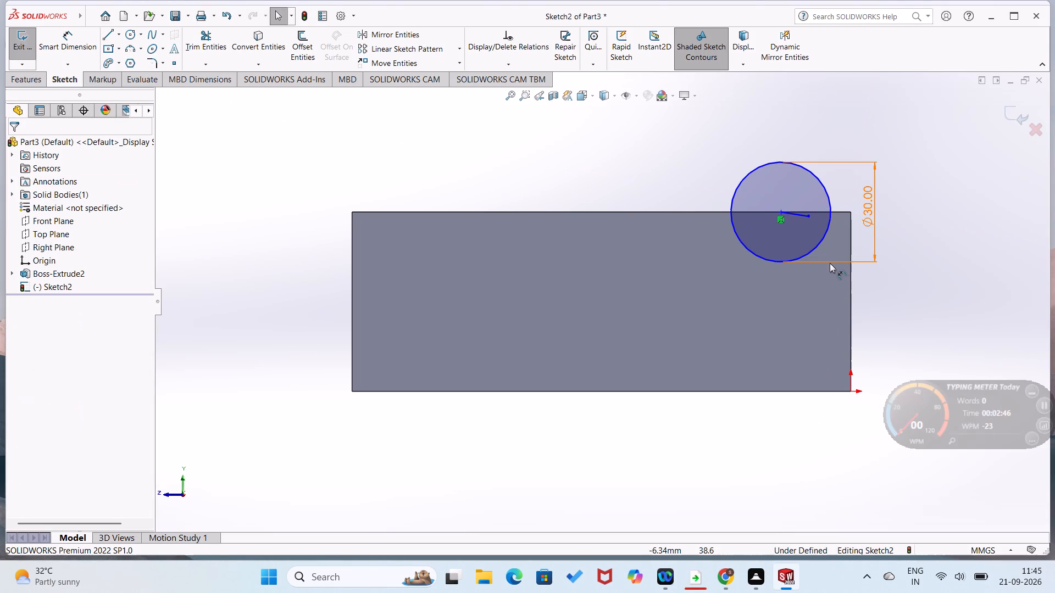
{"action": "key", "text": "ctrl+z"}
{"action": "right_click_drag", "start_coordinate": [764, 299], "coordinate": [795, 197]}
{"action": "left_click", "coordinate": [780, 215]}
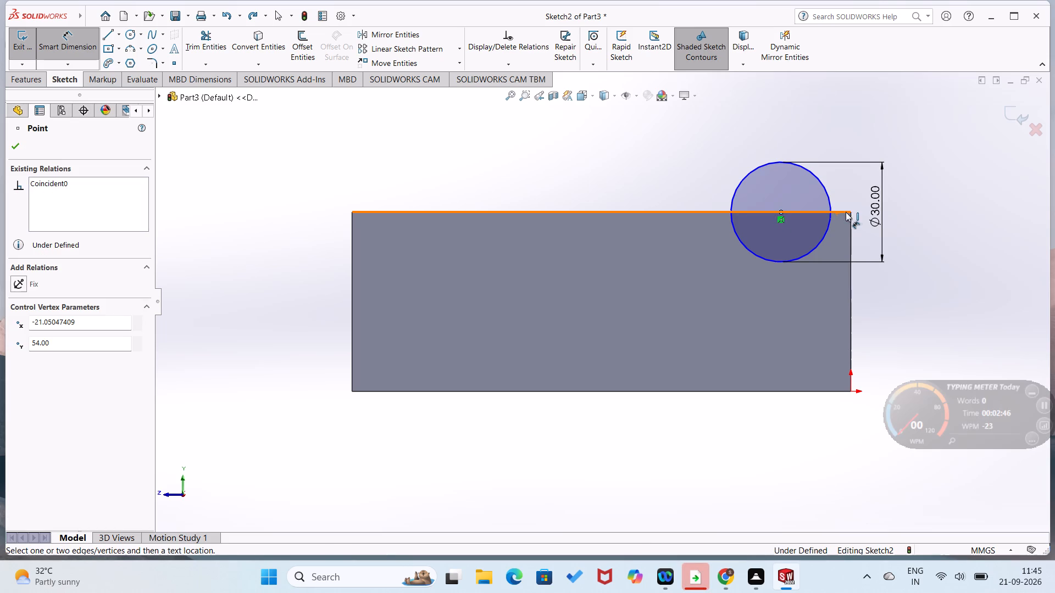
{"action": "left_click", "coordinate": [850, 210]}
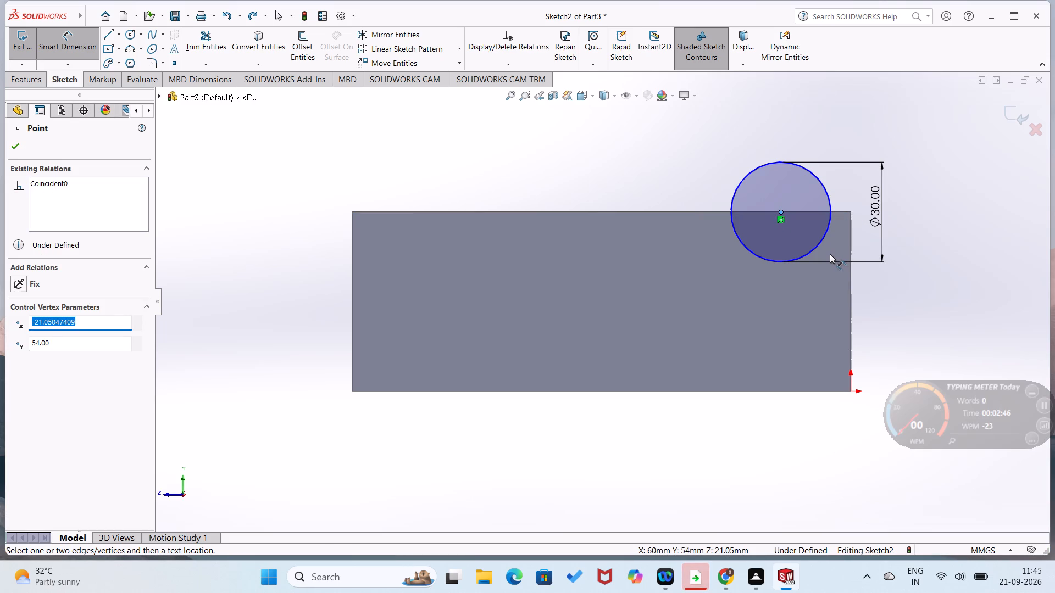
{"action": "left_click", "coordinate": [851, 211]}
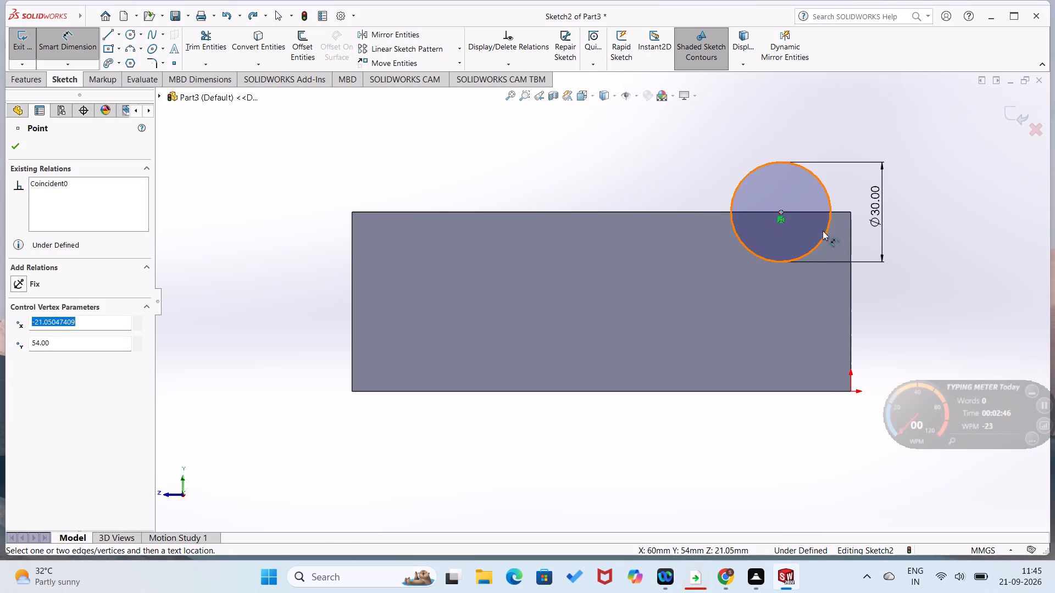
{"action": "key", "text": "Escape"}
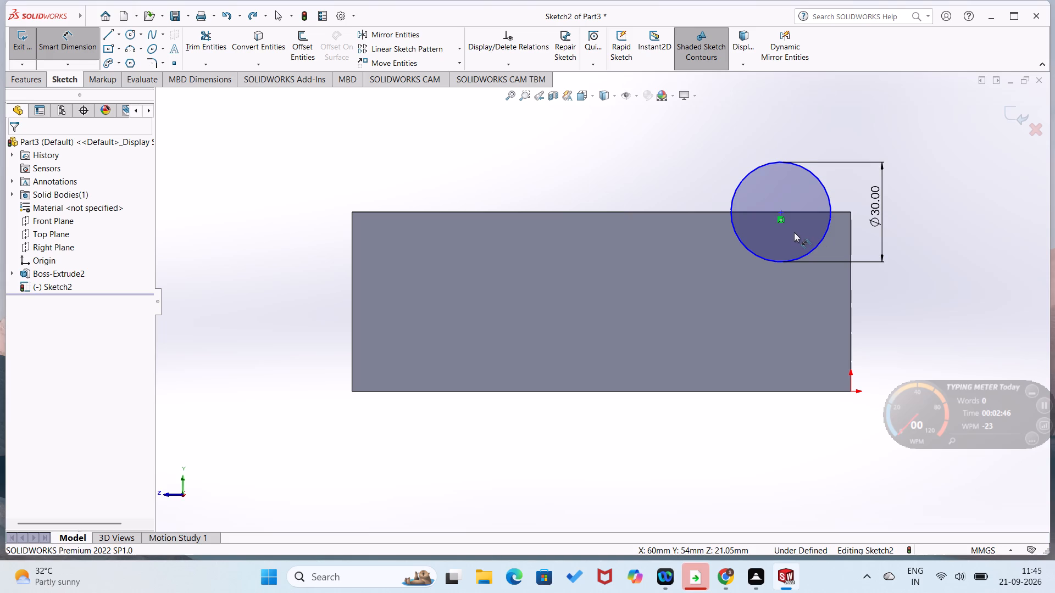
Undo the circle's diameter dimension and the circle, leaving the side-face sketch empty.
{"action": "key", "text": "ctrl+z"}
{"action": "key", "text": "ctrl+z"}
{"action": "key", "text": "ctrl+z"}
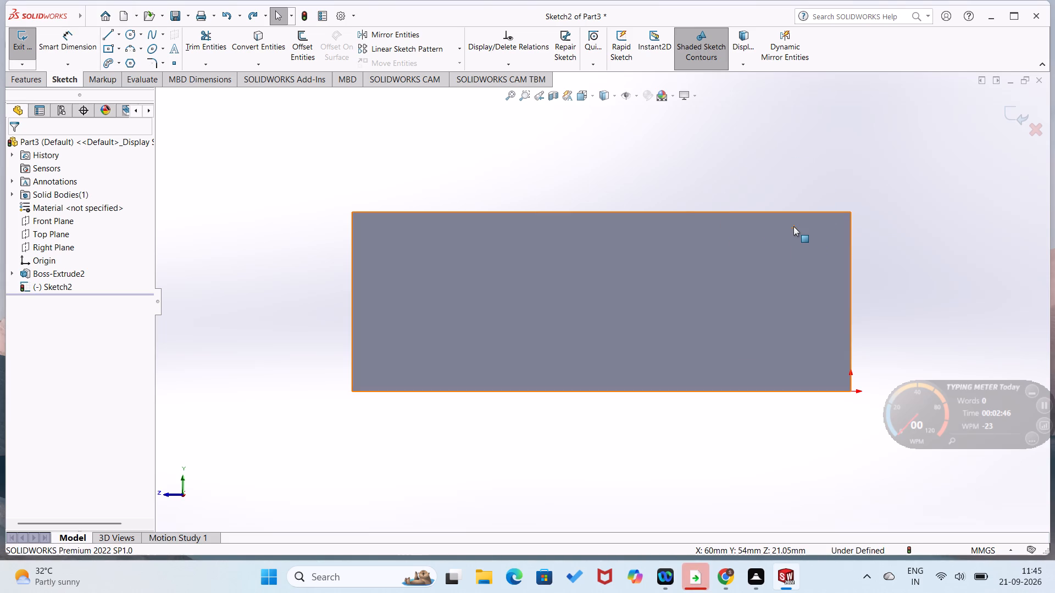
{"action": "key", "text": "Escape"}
Sketch a line along the side face's upper edge from the origin-side corner and dimension its length to 15 mm.
{"action": "right_click_drag", "start_coordinate": [806, 164], "coordinate": [605, 166]}
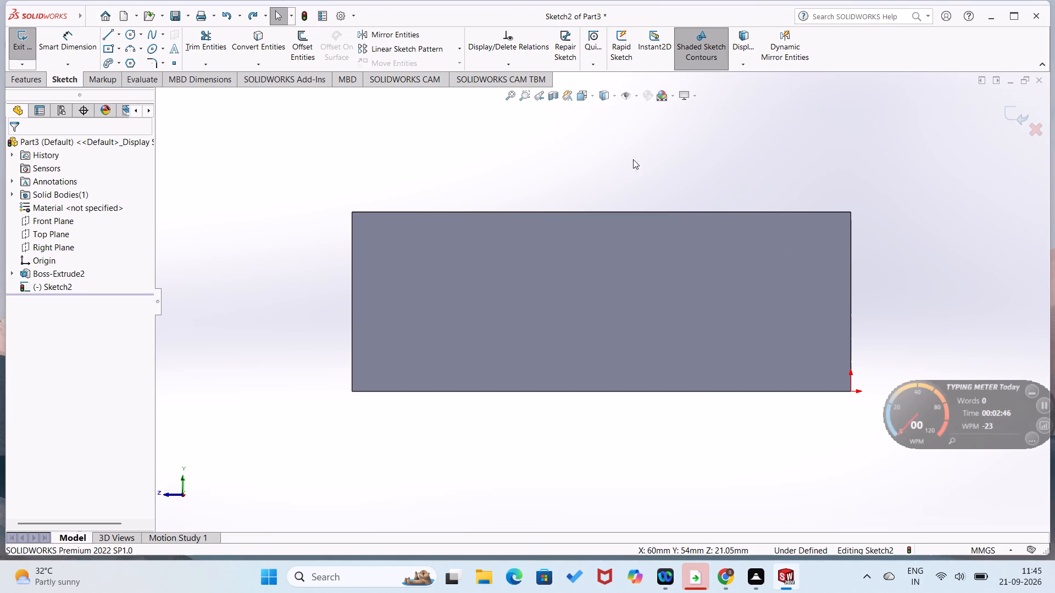
{"action": "left_click", "coordinate": [849, 210]}
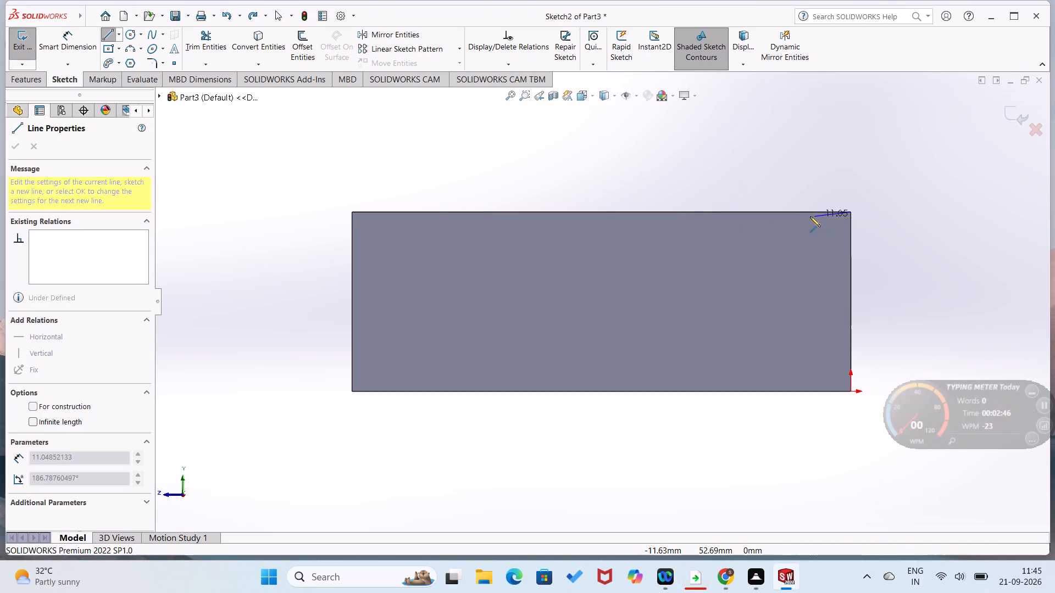
{"action": "left_click", "coordinate": [789, 210]}
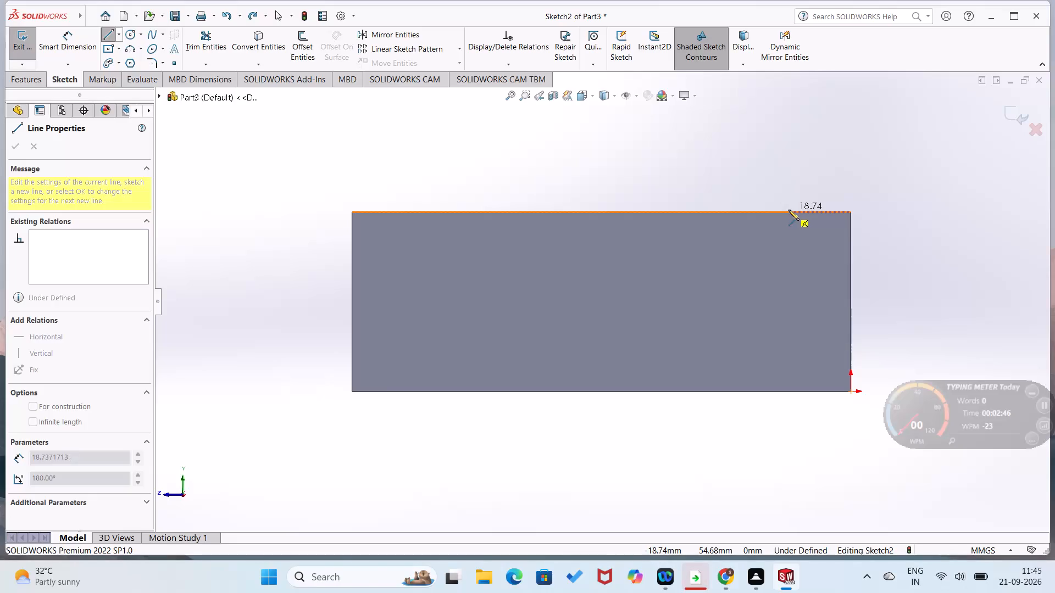
{"action": "right_click_drag", "start_coordinate": [763, 227], "coordinate": [780, 153]}
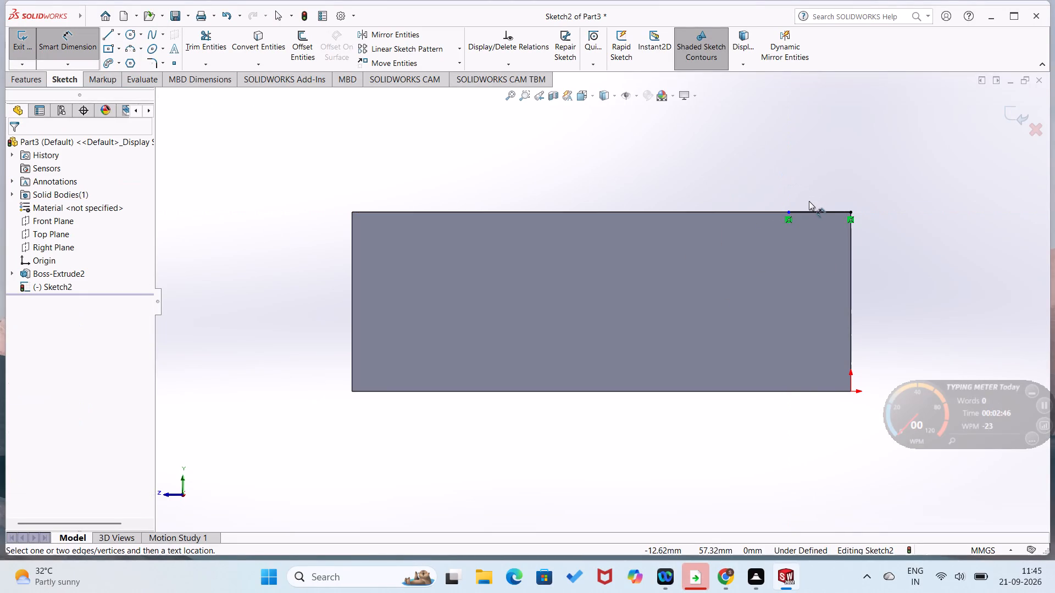
{"action": "left_click", "coordinate": [819, 209]}
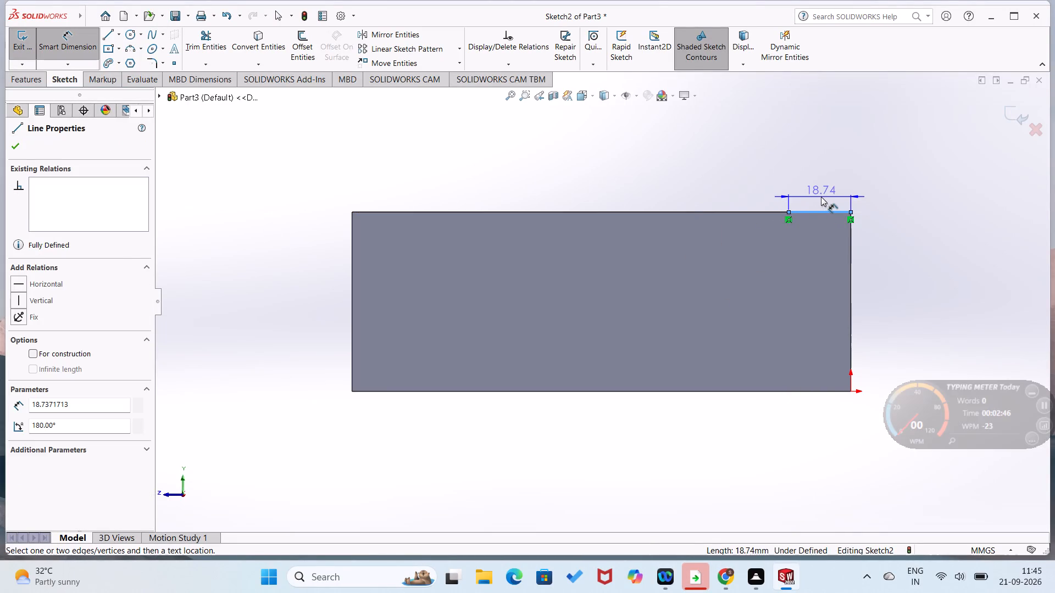
{"action": "left_click", "coordinate": [821, 195]}
{"action": "type", "text": "15"}
{"action": "key", "text": "Return"}
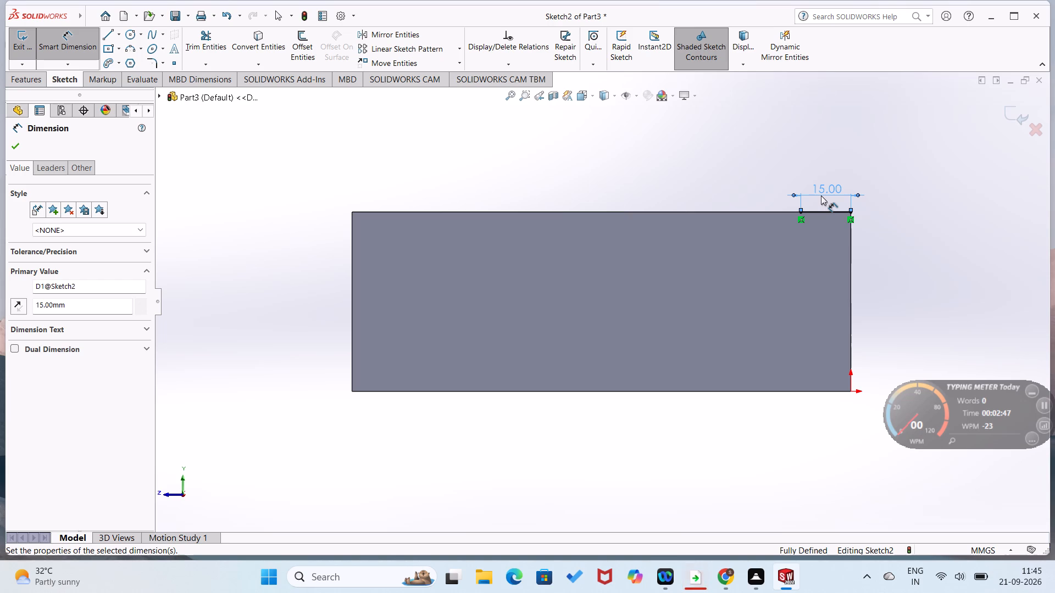
Set the upper-edge line's length dimension to 30 mm.
{"action": "left_click_drag", "start_coordinate": [824, 195], "coordinate": [851, 199]}
{"action": "left_click", "coordinate": [851, 199]}
{"action": "double_click", "coordinate": [851, 199]}
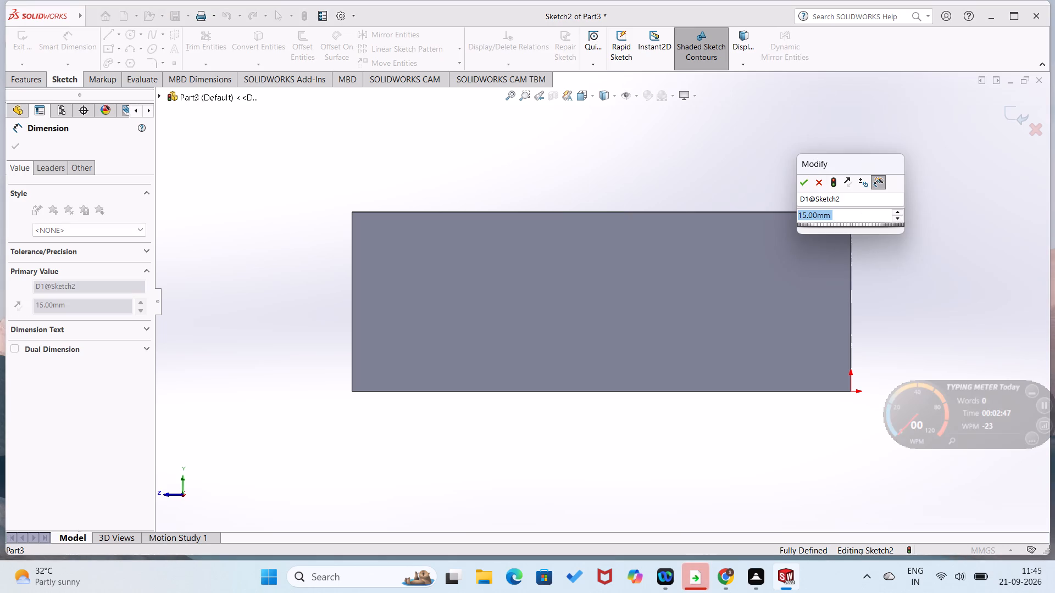
{"action": "type", "text": "30"}
{"action": "key", "text": "Return"}
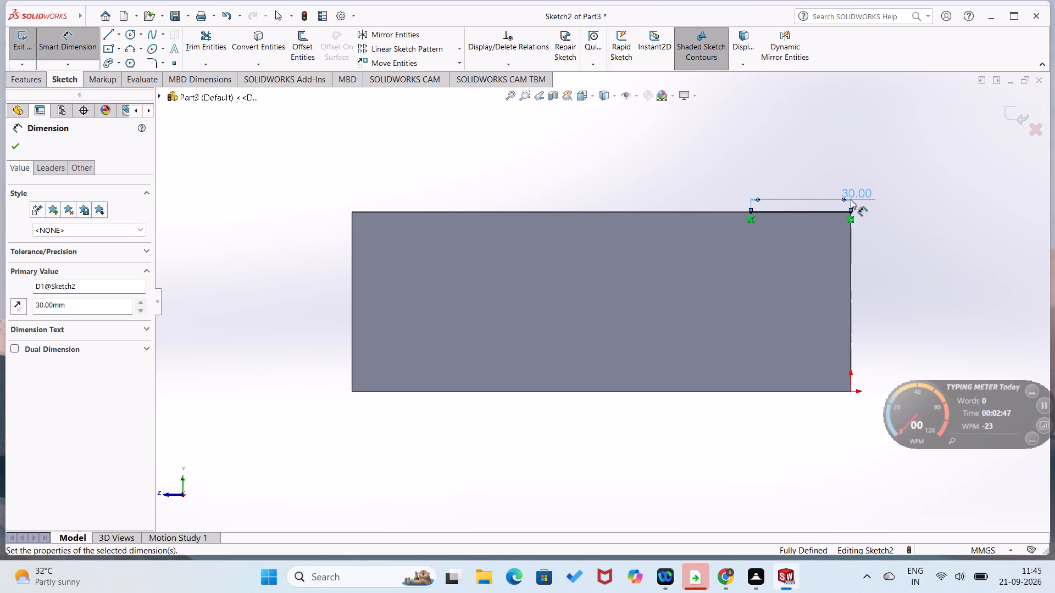
{"action": "left_click", "coordinate": [788, 183]}
Sketch a circle of 30 mm radius centred on the line's inner end and passing through the block's upper origin-side corner.
{"action": "right_click_drag", "start_coordinate": [733, 170], "coordinate": [741, 170]}
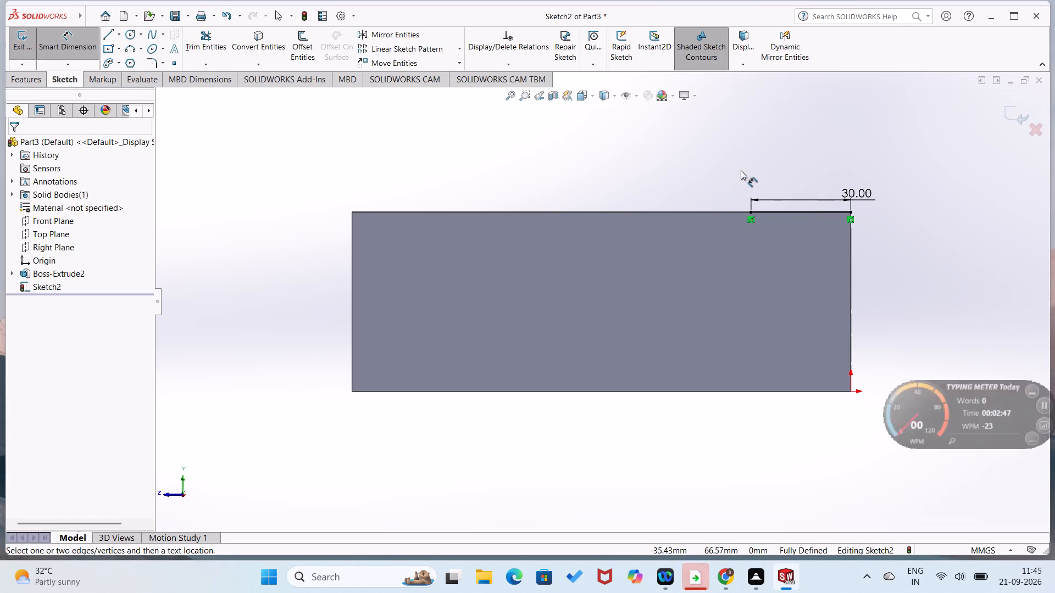
{"action": "right_click_drag", "start_coordinate": [741, 170], "coordinate": [854, 133]}
{"action": "left_click", "coordinate": [749, 212]}
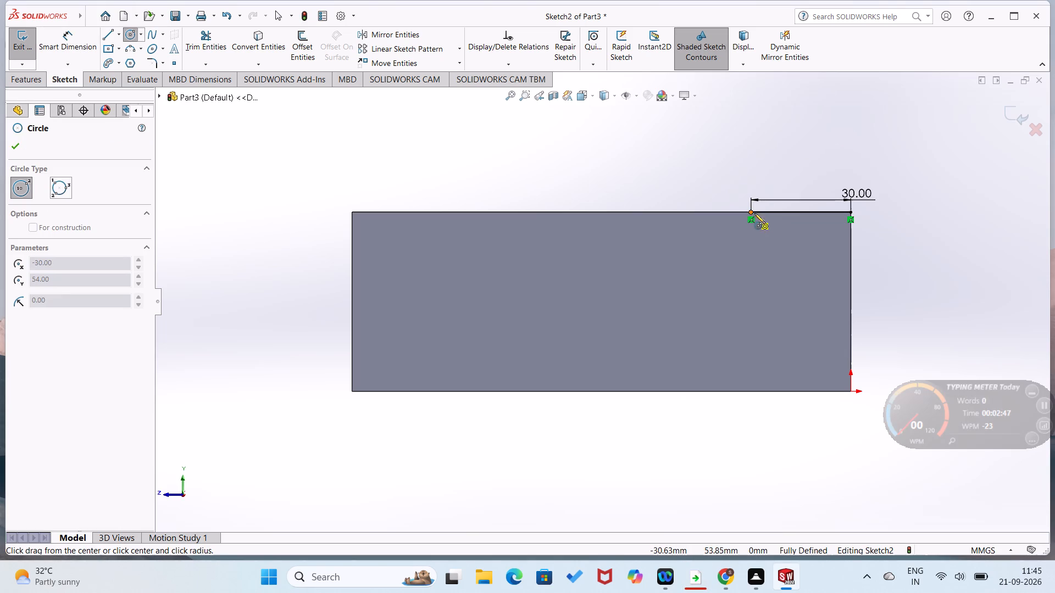
{"action": "left_click", "coordinate": [852, 212]}
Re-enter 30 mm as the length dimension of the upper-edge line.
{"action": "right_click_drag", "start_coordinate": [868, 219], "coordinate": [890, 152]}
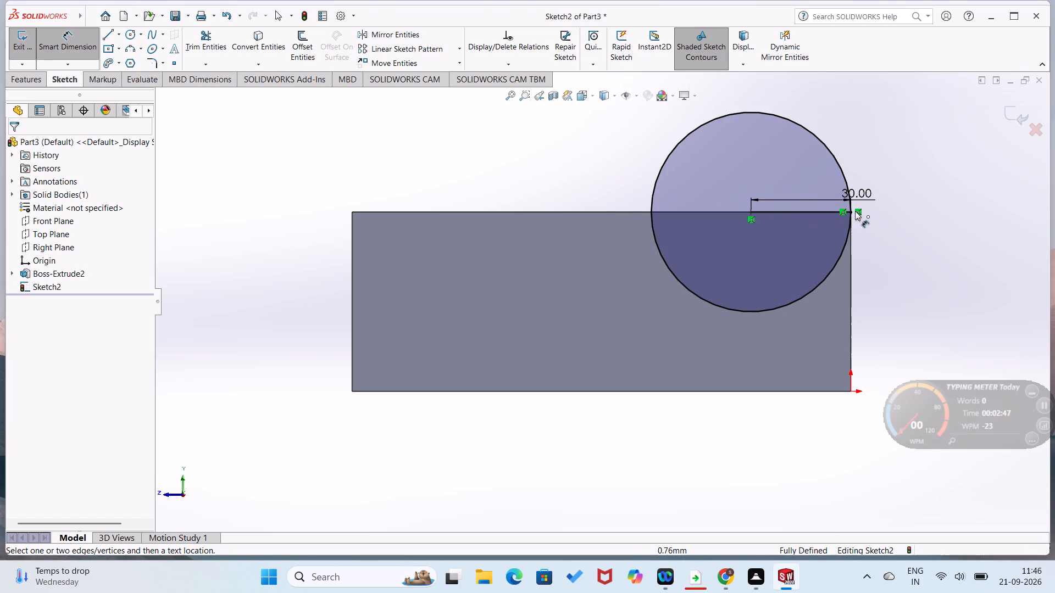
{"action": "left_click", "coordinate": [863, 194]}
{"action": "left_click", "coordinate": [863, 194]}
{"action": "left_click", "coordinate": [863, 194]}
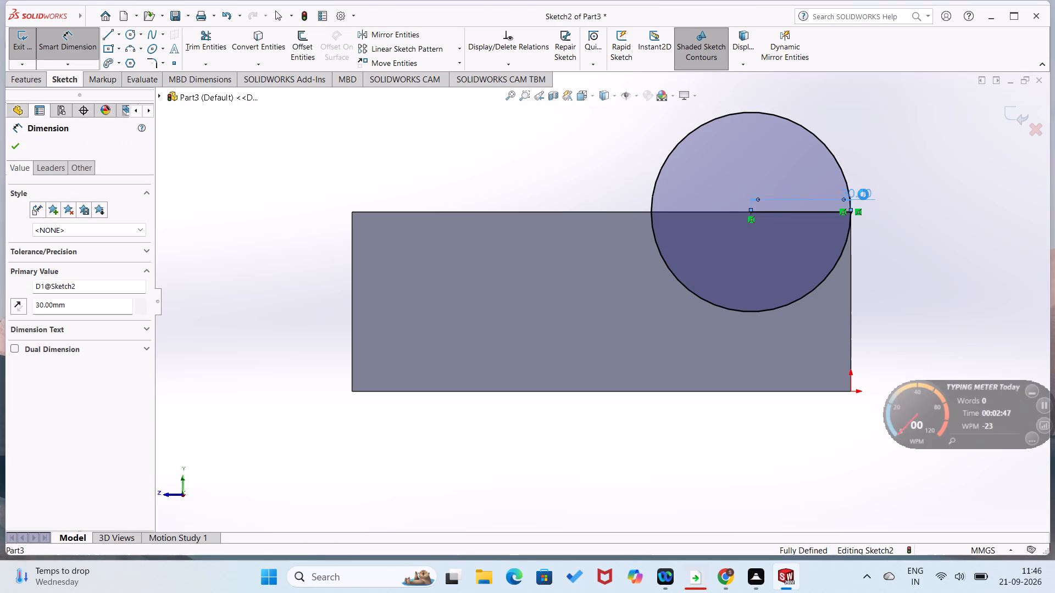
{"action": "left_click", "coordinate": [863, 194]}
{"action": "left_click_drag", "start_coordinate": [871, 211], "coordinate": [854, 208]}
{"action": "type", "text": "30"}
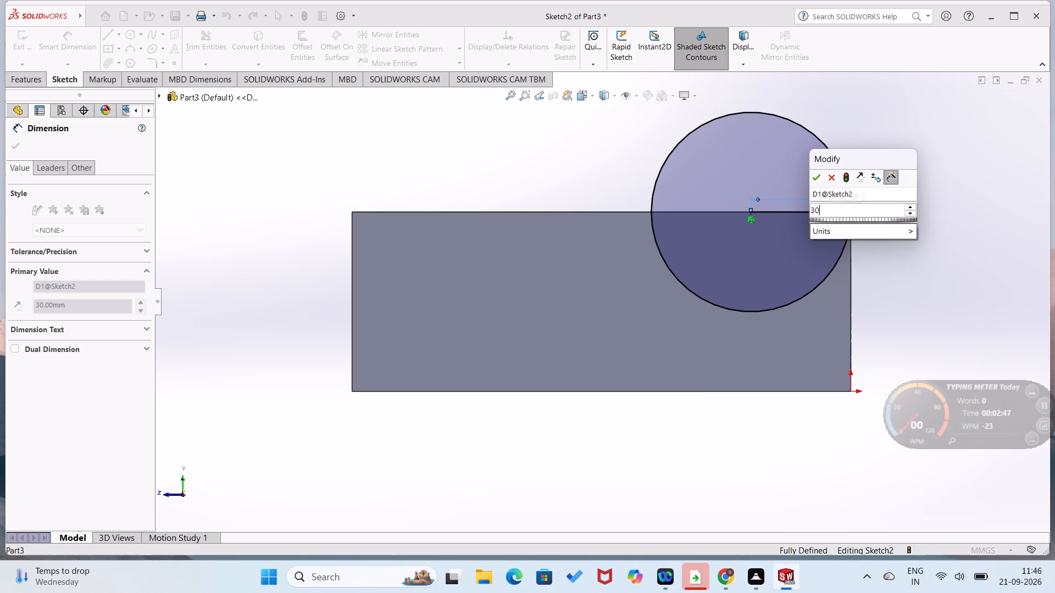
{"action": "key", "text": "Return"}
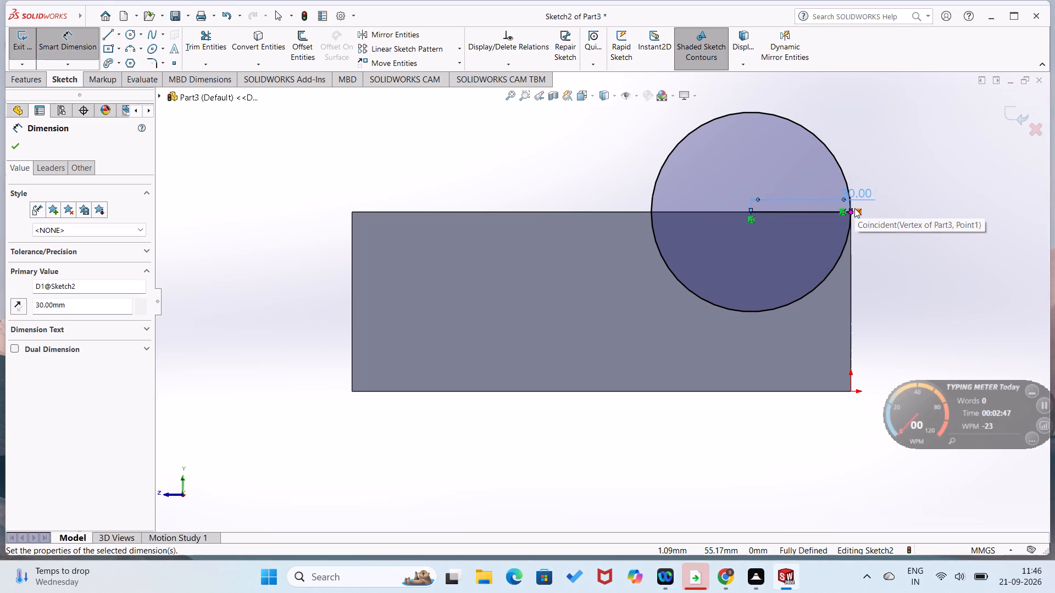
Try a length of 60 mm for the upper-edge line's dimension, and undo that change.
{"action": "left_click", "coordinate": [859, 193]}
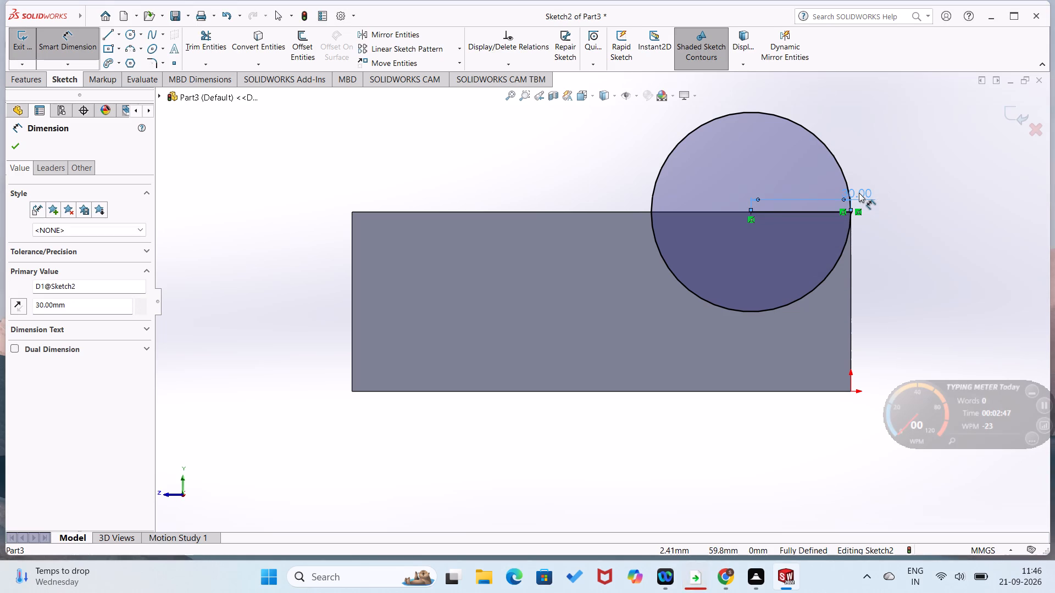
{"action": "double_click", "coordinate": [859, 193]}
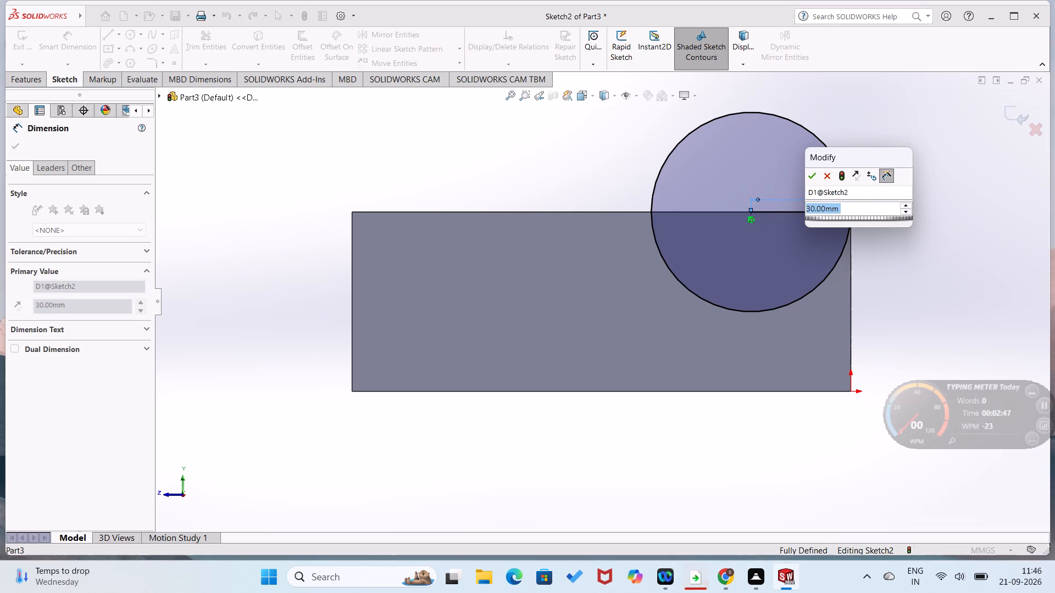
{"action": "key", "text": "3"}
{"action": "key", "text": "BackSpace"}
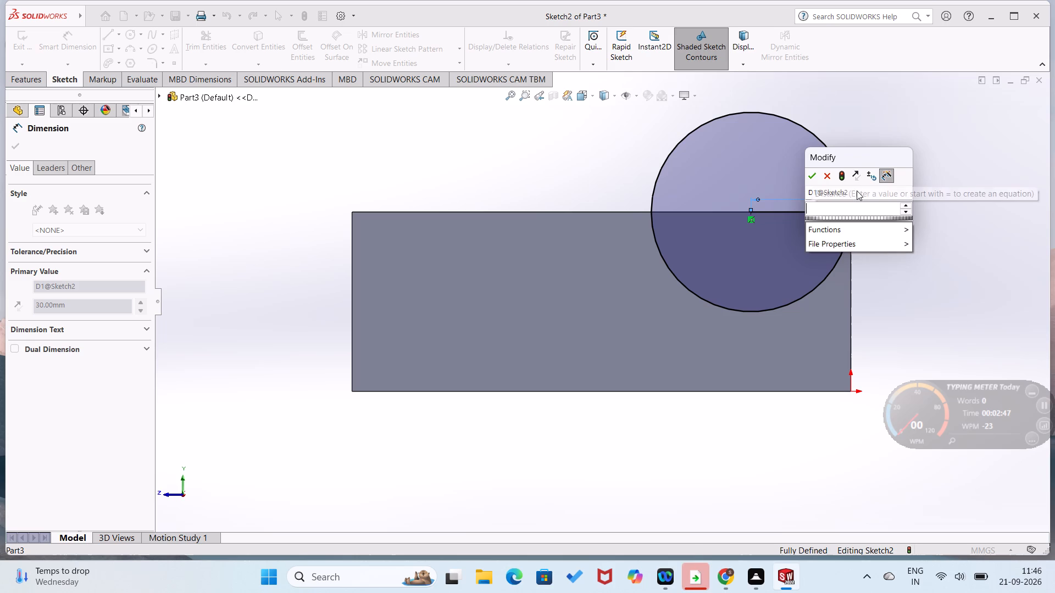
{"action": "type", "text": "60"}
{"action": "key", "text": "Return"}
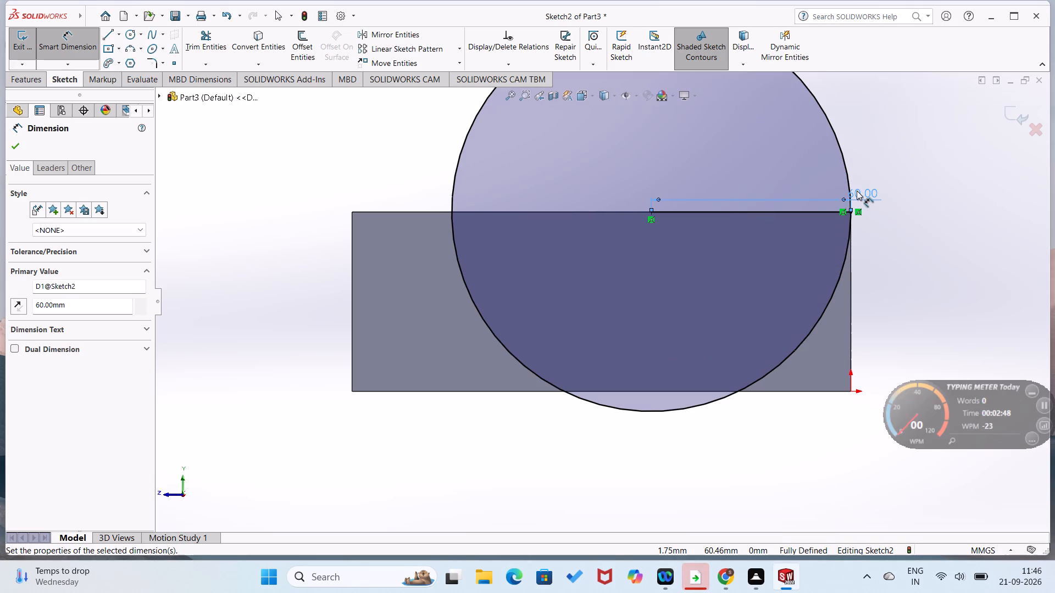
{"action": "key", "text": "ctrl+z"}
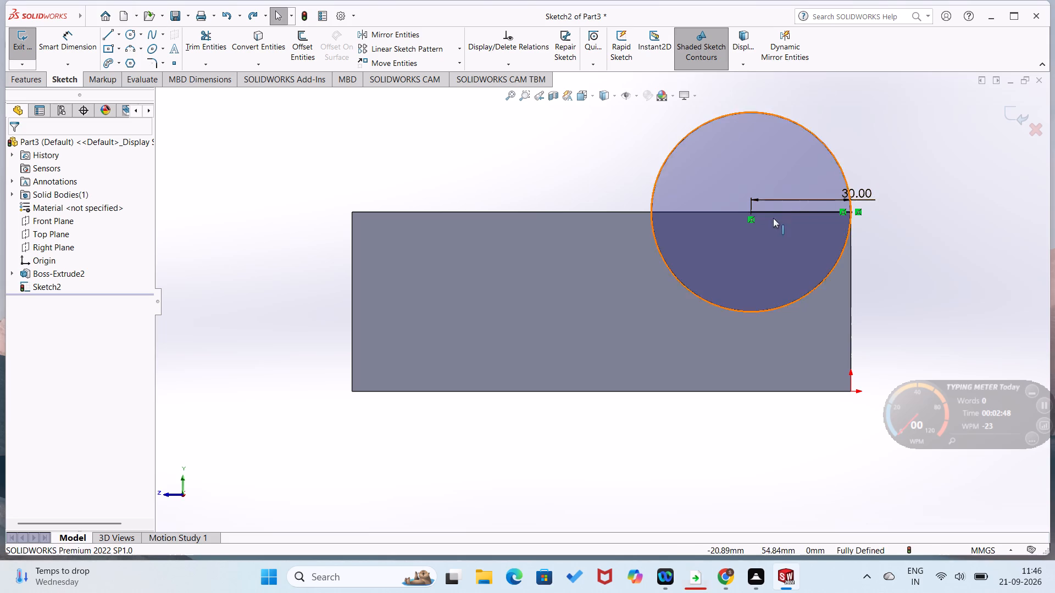
Sketch a 30 mm horizontal line along the upper edge from the circle's far quadrant point to its centre.
{"action": "right_click_drag", "start_coordinate": [952, 235], "coordinate": [830, 305]}
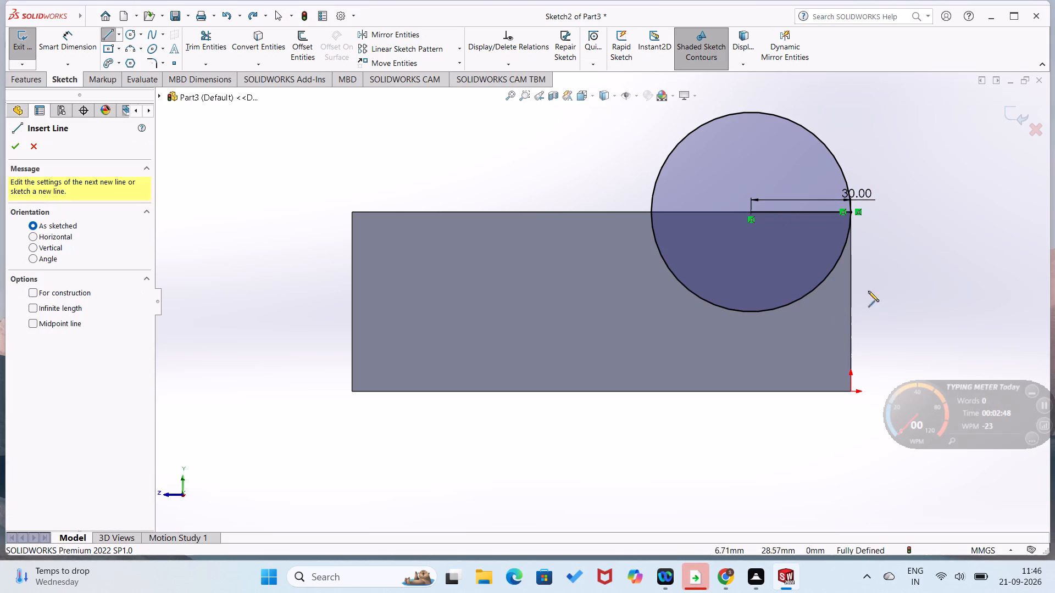
{"action": "left_click_drag", "start_coordinate": [650, 212], "coordinate": [663, 215]}
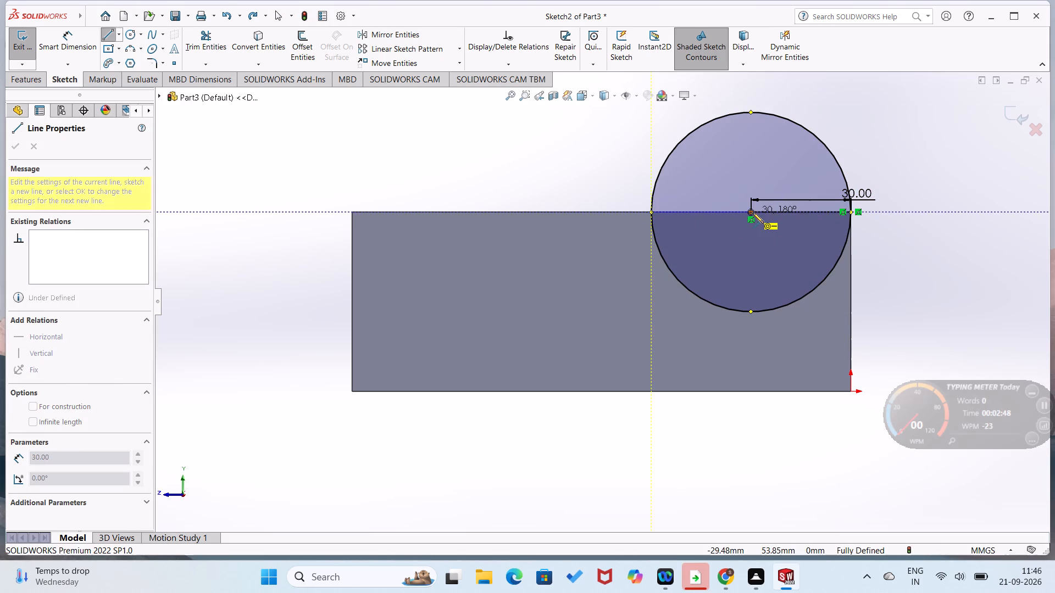
{"action": "left_click", "coordinate": [753, 212]}
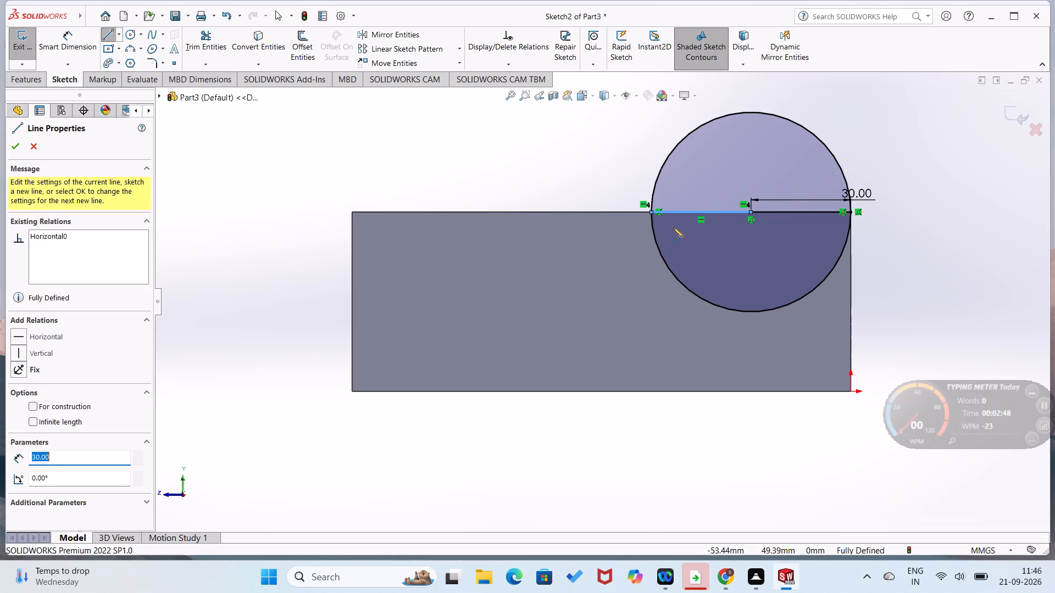
{"action": "right_click", "coordinate": [673, 227]}
{"action": "left_click", "coordinate": [703, 234]}
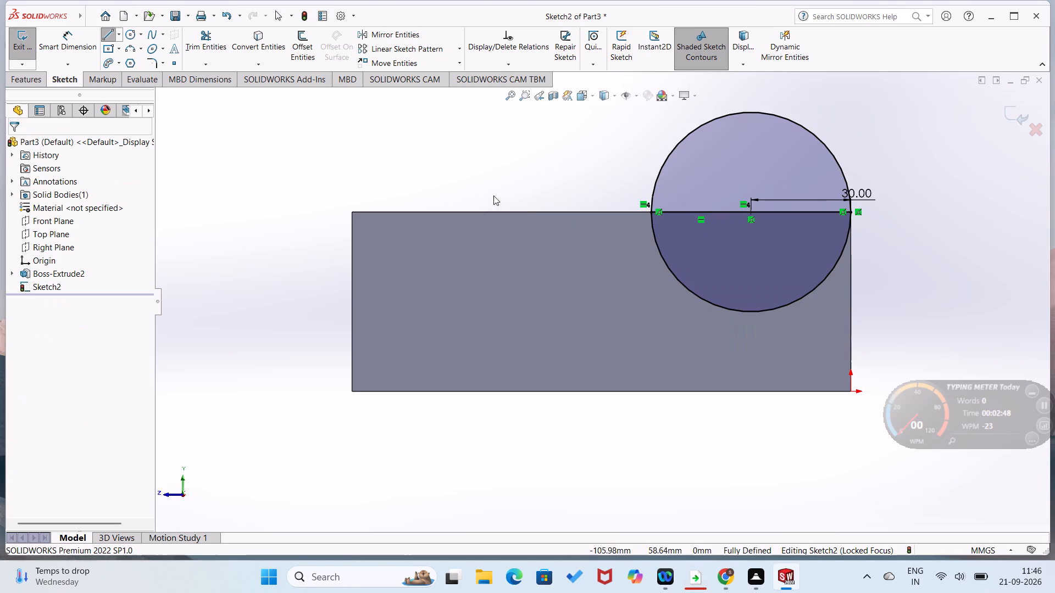
Trim away the lower half of the circle, below the block's upper edge.
{"action": "left_click", "coordinate": [206, 48]}
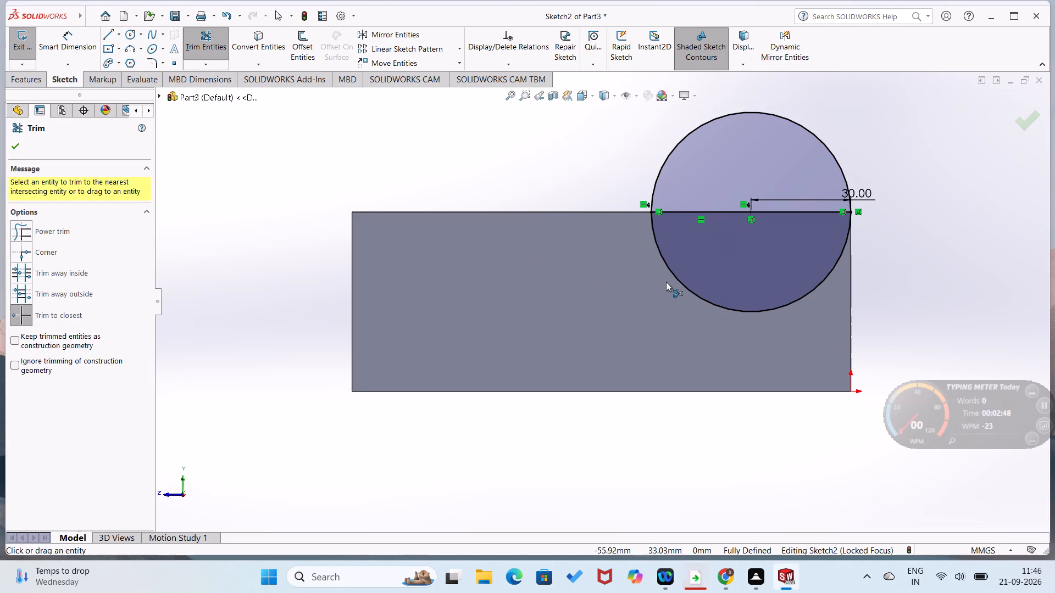
{"action": "left_click", "coordinate": [677, 281]}
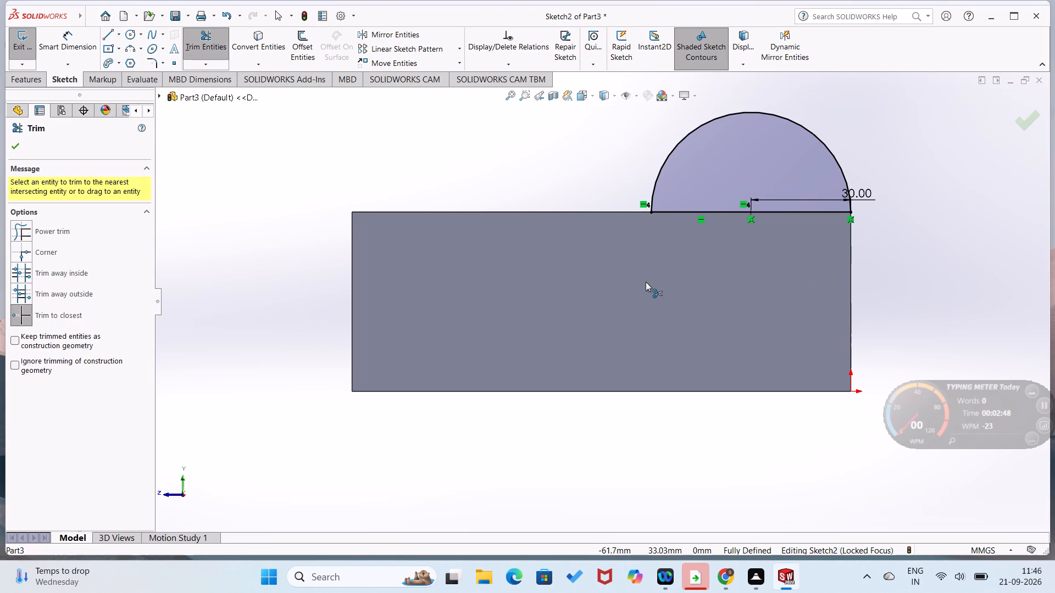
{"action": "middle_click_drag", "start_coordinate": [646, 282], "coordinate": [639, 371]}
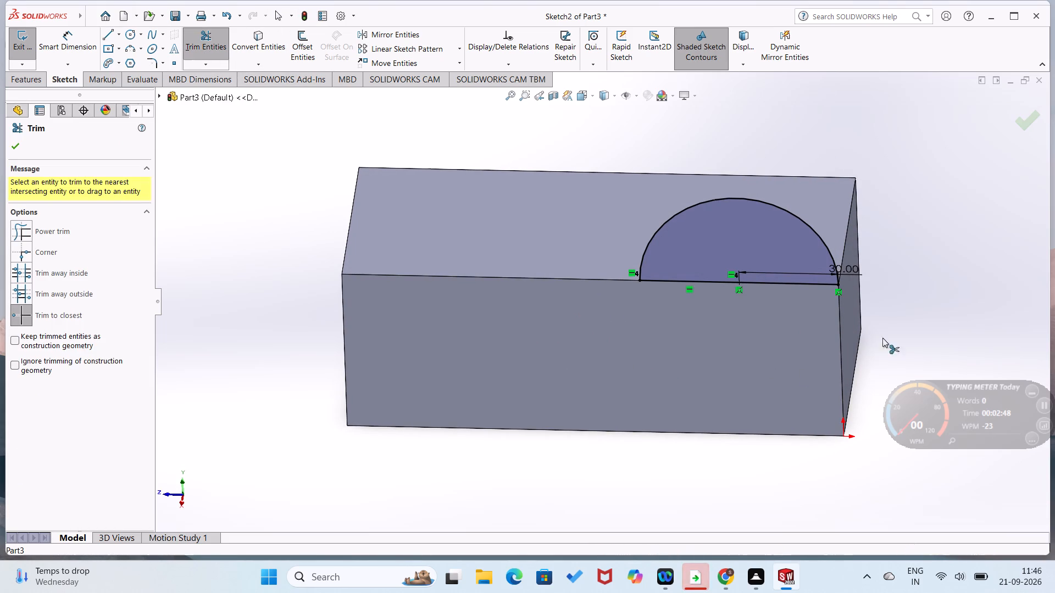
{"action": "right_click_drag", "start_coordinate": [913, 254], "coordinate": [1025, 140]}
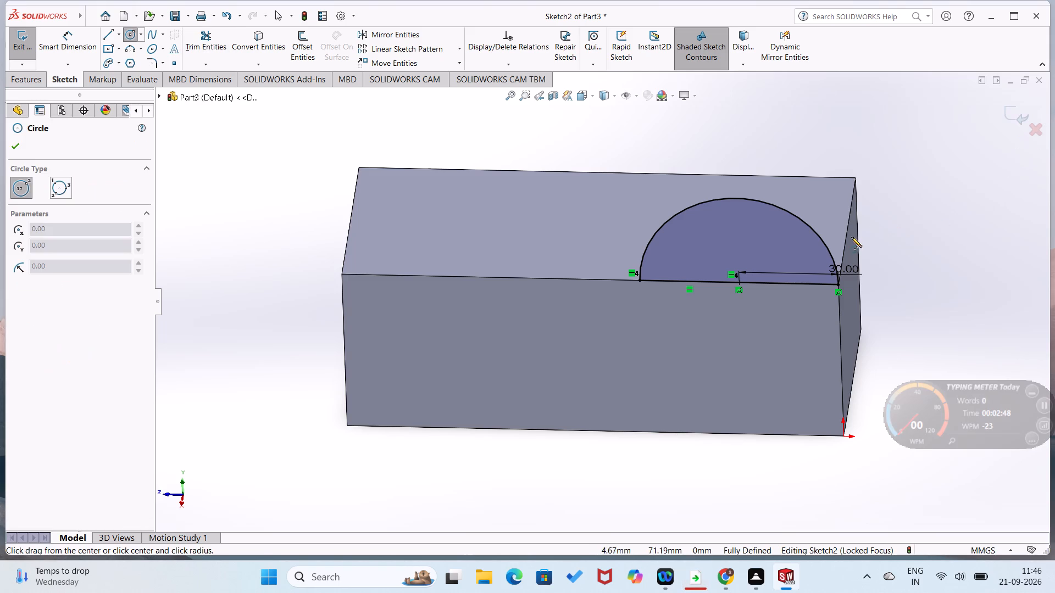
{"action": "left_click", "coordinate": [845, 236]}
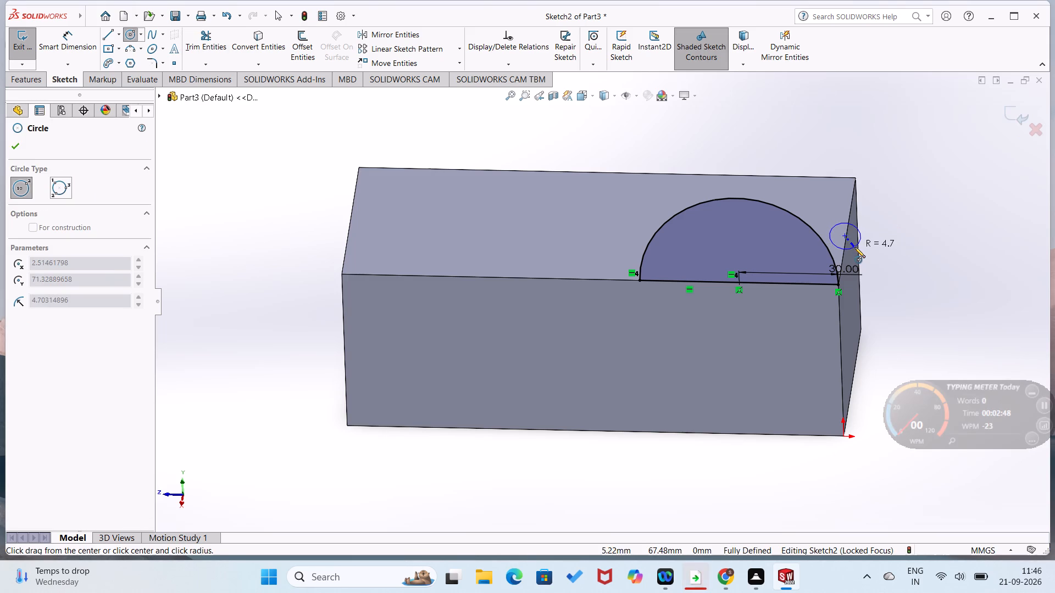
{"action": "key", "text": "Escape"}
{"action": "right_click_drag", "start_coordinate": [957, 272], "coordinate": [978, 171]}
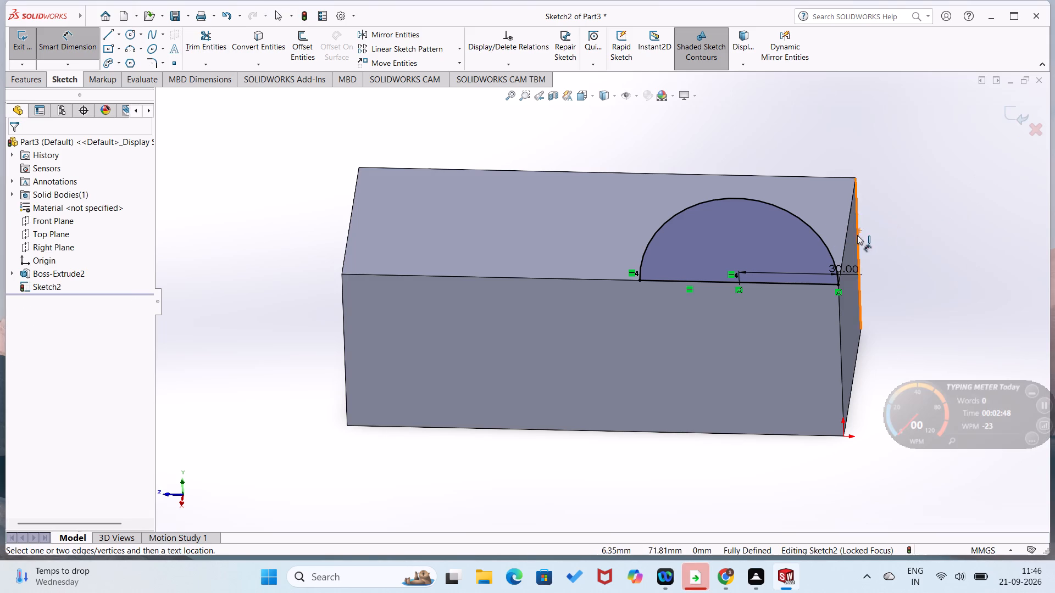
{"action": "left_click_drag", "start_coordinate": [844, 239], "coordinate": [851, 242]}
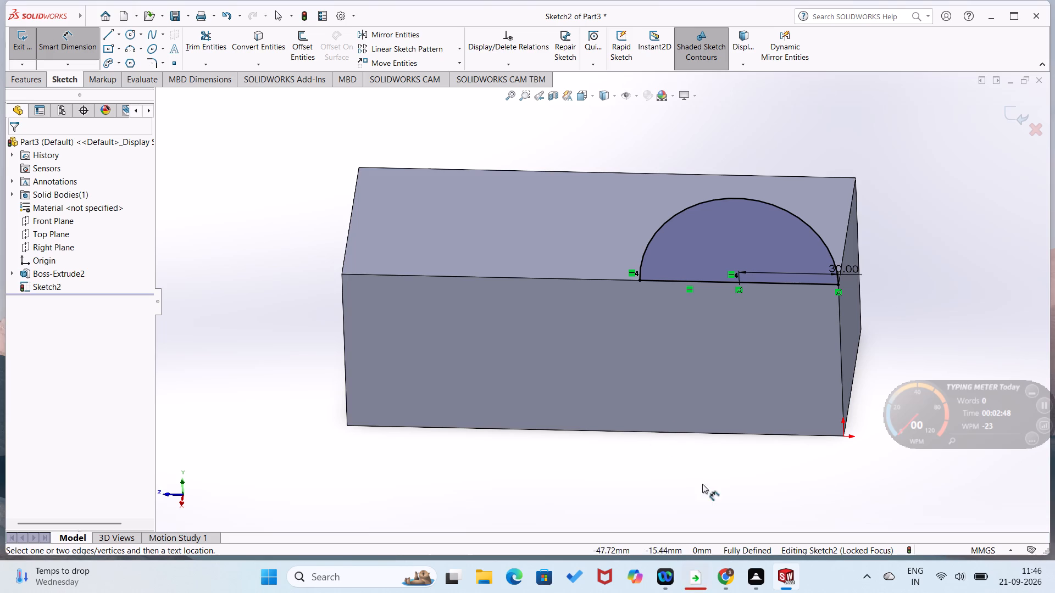
Extrude the semicircle as a 60 mm blind boss in the reversed direction, across the block's top and merged with it.
{"action": "middle_click_drag", "start_coordinate": [703, 484], "coordinate": [788, 507]}
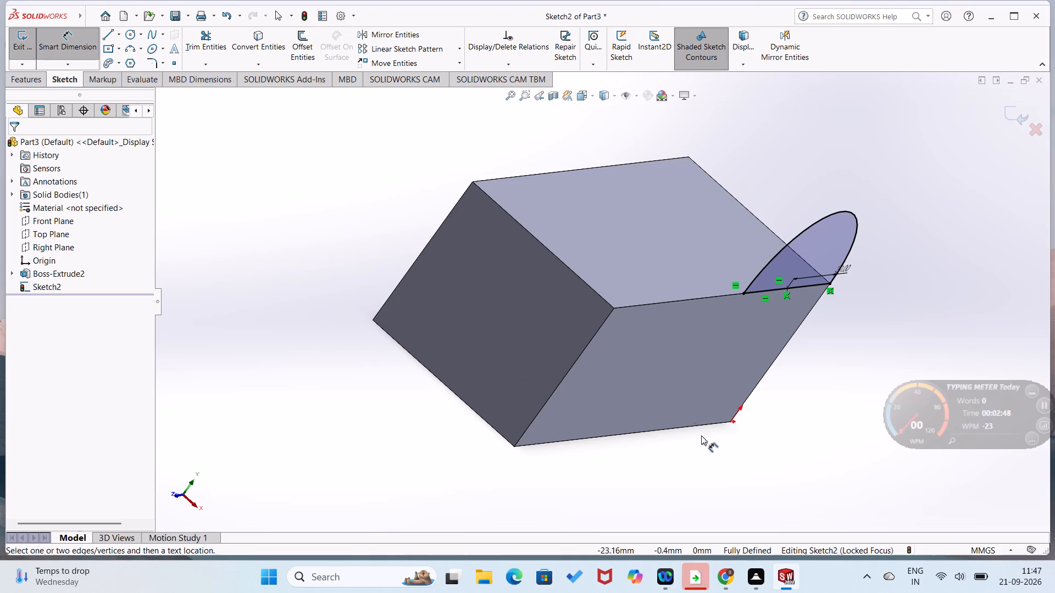
{"action": "middle_click_drag", "start_coordinate": [704, 438], "coordinate": [686, 434]}
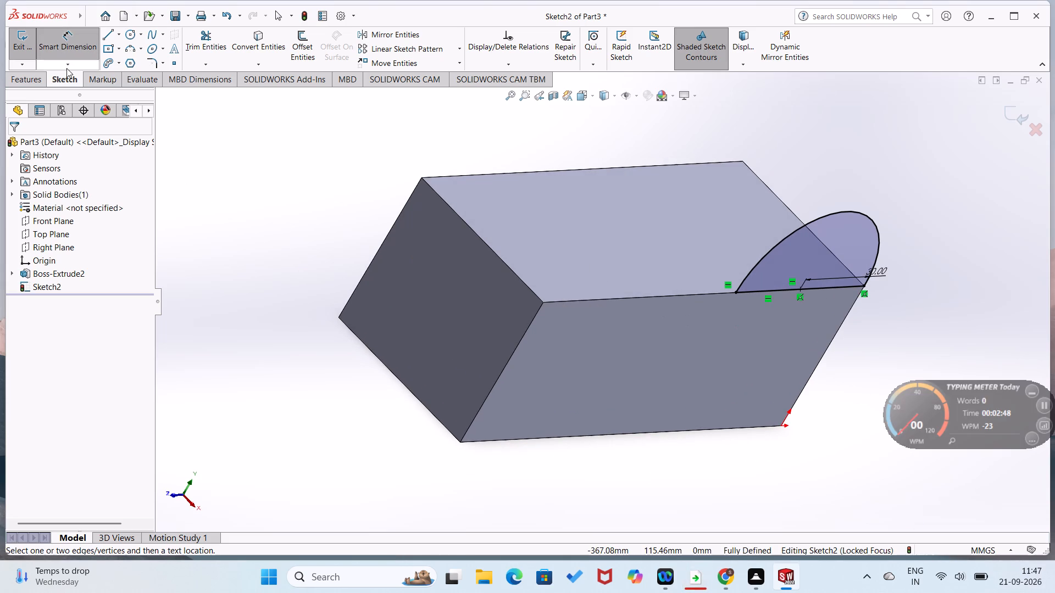
{"action": "left_click", "coordinate": [24, 79]}
{"action": "left_click", "coordinate": [24, 58]}
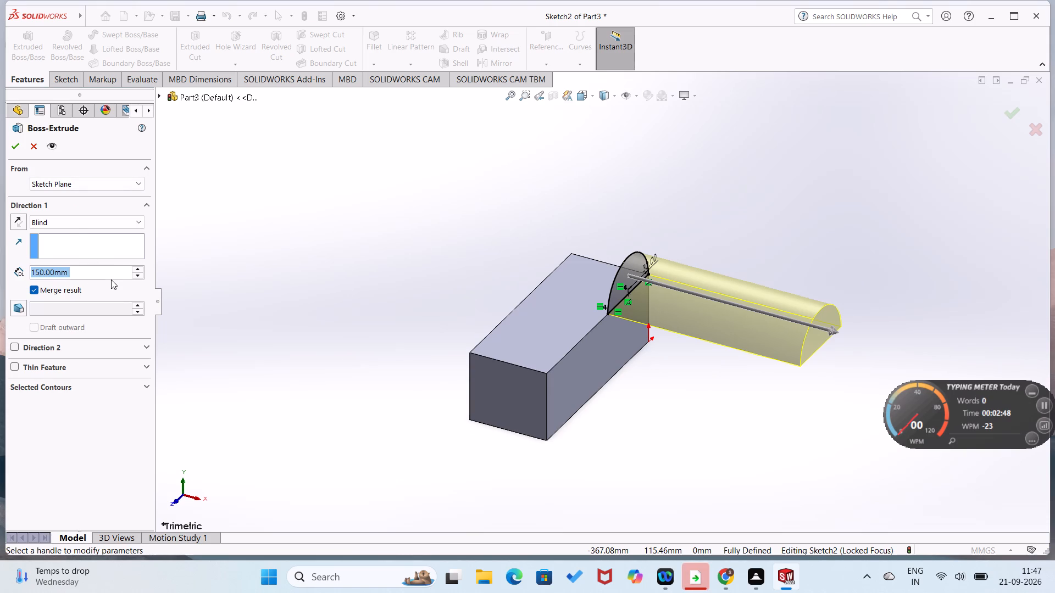
{"action": "type", "text": "60"}
{"action": "key", "text": "Return"}
{"action": "key", "text": "period"}
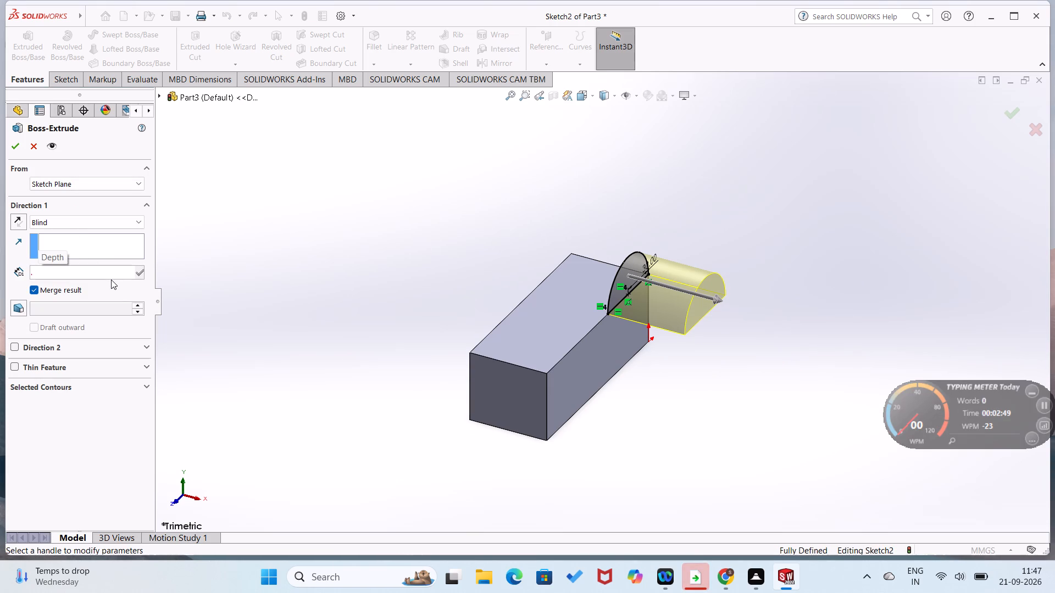
{"action": "key", "text": "BackSpace"}
{"action": "type", "text": "60"}
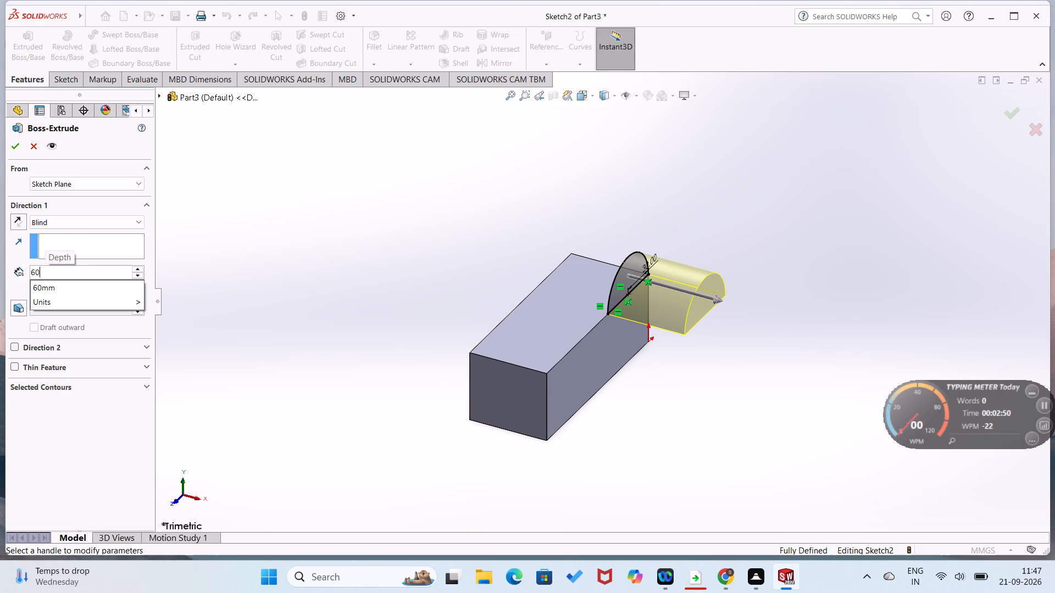
{"action": "key", "text": "Return"}
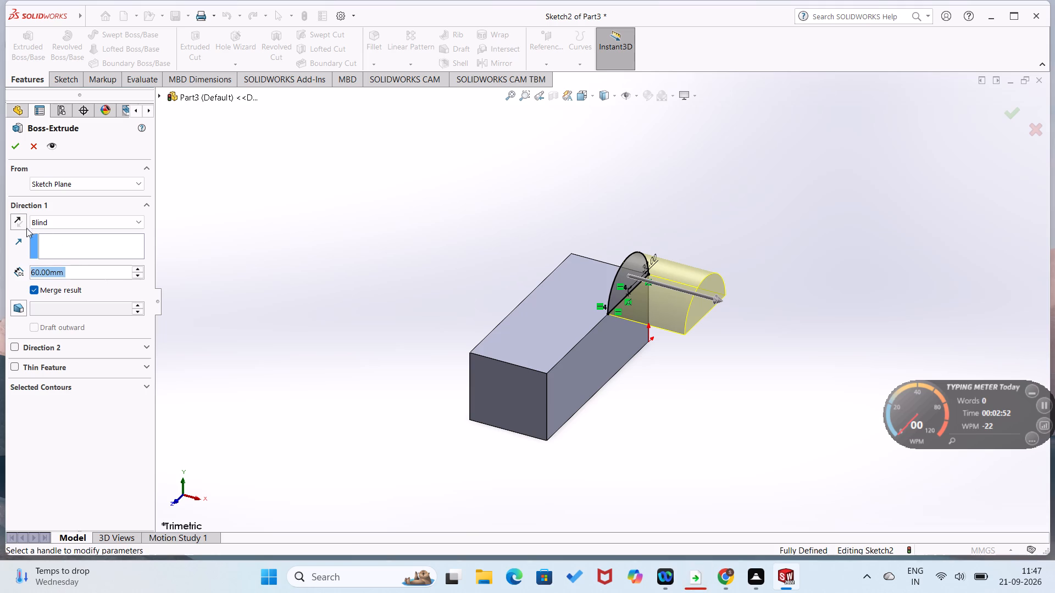
{"action": "left_click", "coordinate": [19, 225]}
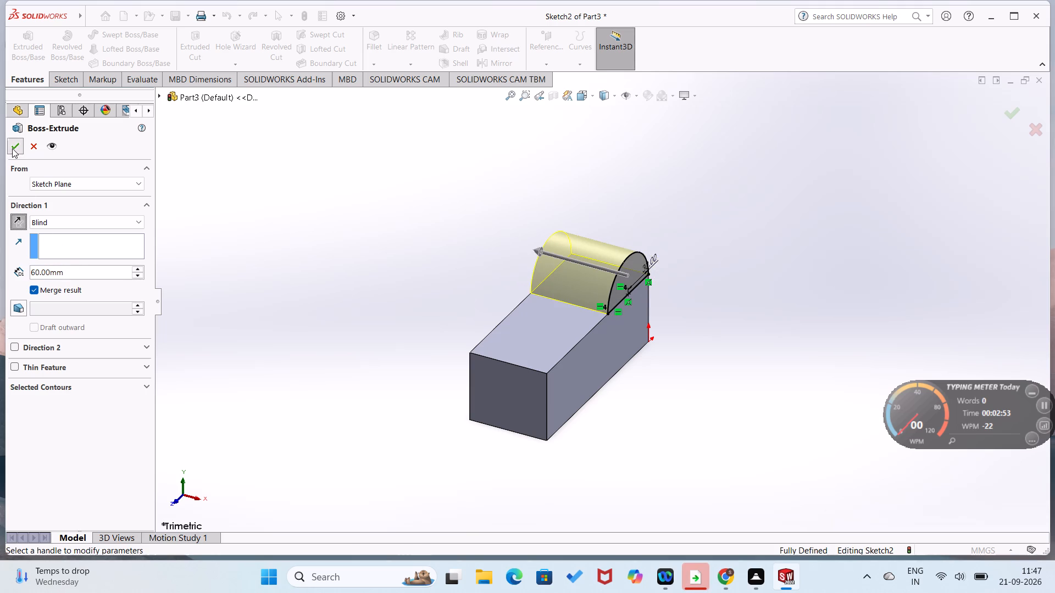
{"action": "left_click", "coordinate": [12, 148]}
{"action": "left_click", "coordinate": [215, 214]}
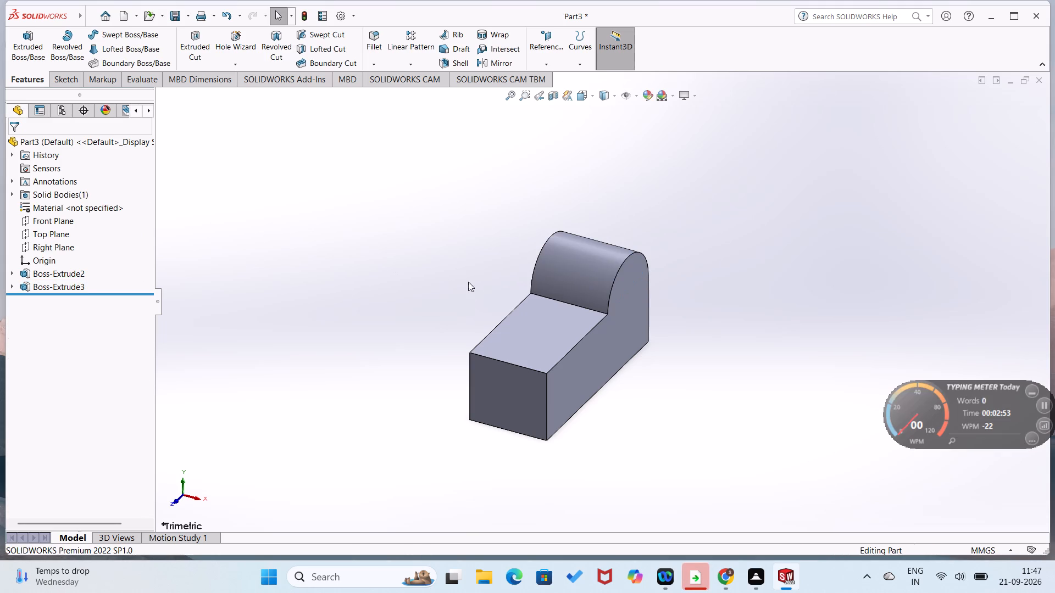
Start a sketch on the side face and draw a circle about 18 mm in diameter centred on the rounded top's arc centre.
{"action": "right_click", "coordinate": [620, 326]}
{"action": "left_click", "coordinate": [643, 310]}
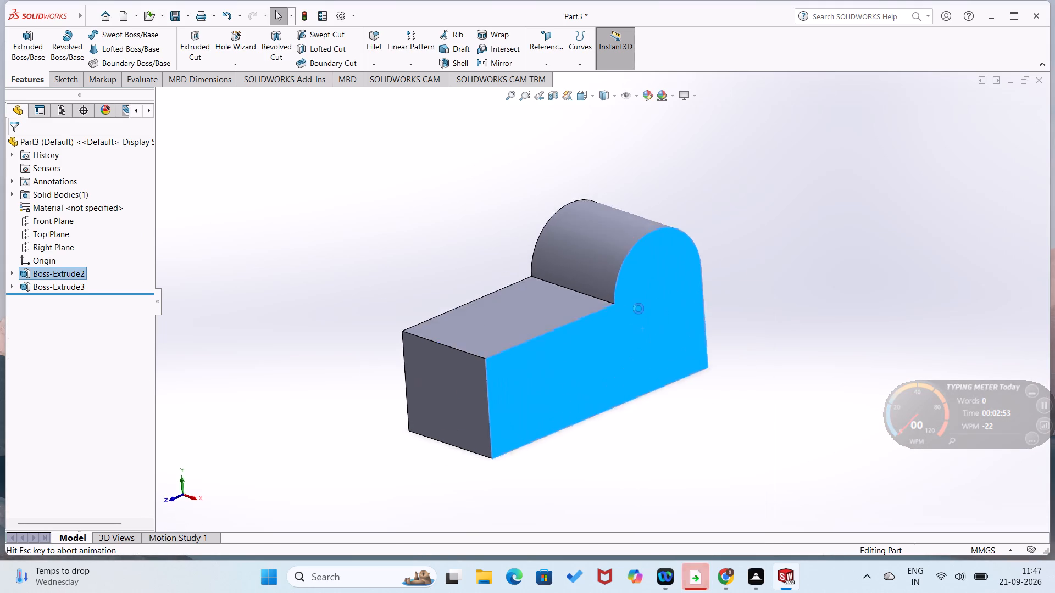
{"action": "left_click", "coordinate": [436, 226]}
{"action": "right_click_drag", "start_coordinate": [522, 202], "coordinate": [420, 224]}
{"action": "right_click_drag", "start_coordinate": [431, 224], "coordinate": [632, 180]}
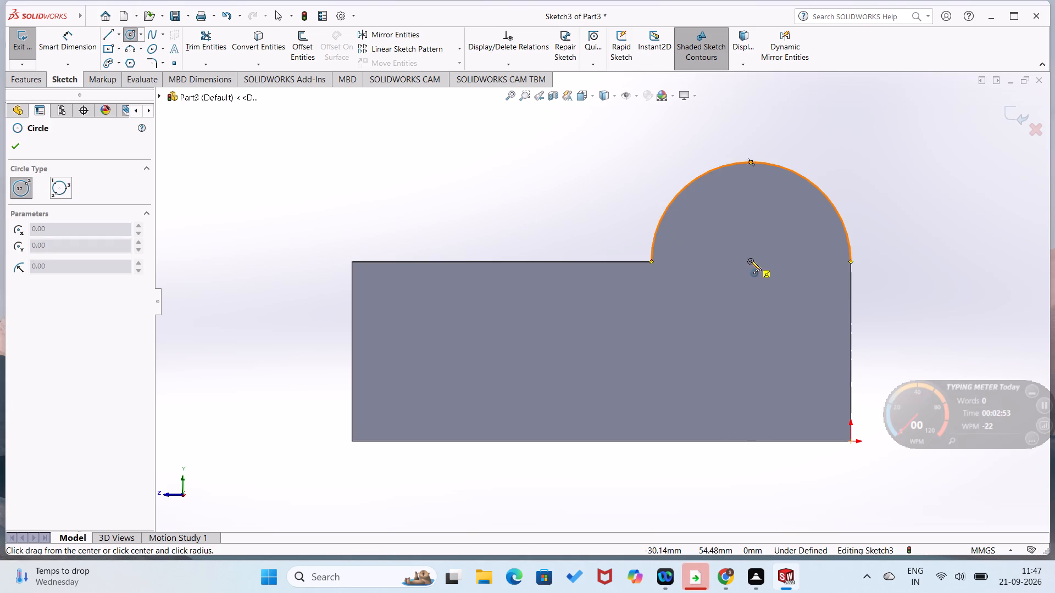
{"action": "left_click", "coordinate": [751, 260]}
{"action": "left_click", "coordinate": [761, 290]}
Dimension the circle's diameter to 30 mm.
{"action": "right_click_drag", "start_coordinate": [782, 269], "coordinate": [807, 221]}
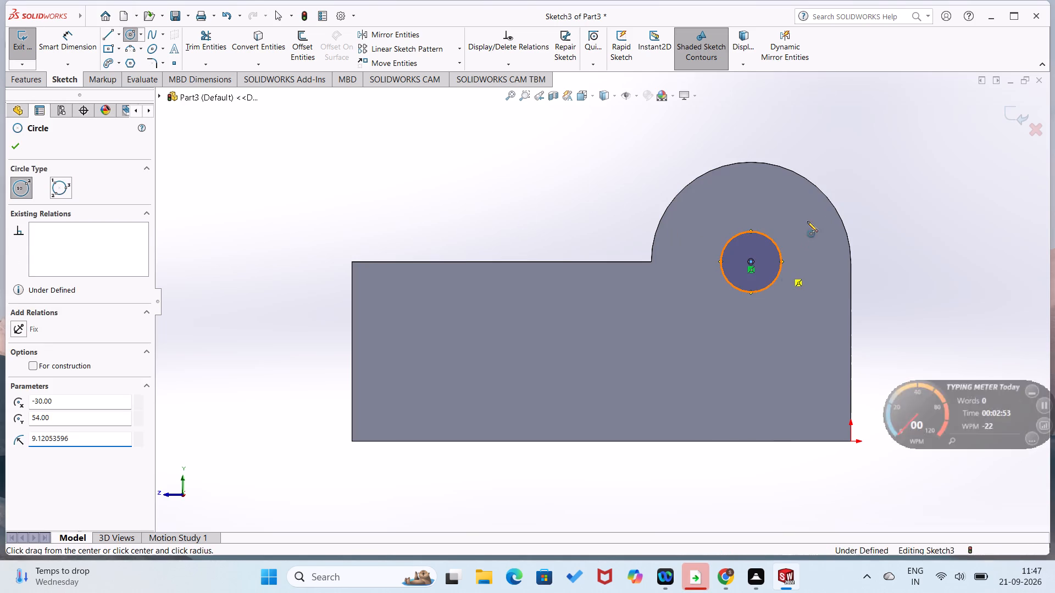
{"action": "right_click_drag", "start_coordinate": [807, 221], "coordinate": [808, 217]}
{"action": "left_click", "coordinate": [779, 253]}
{"action": "left_click", "coordinate": [805, 259]}
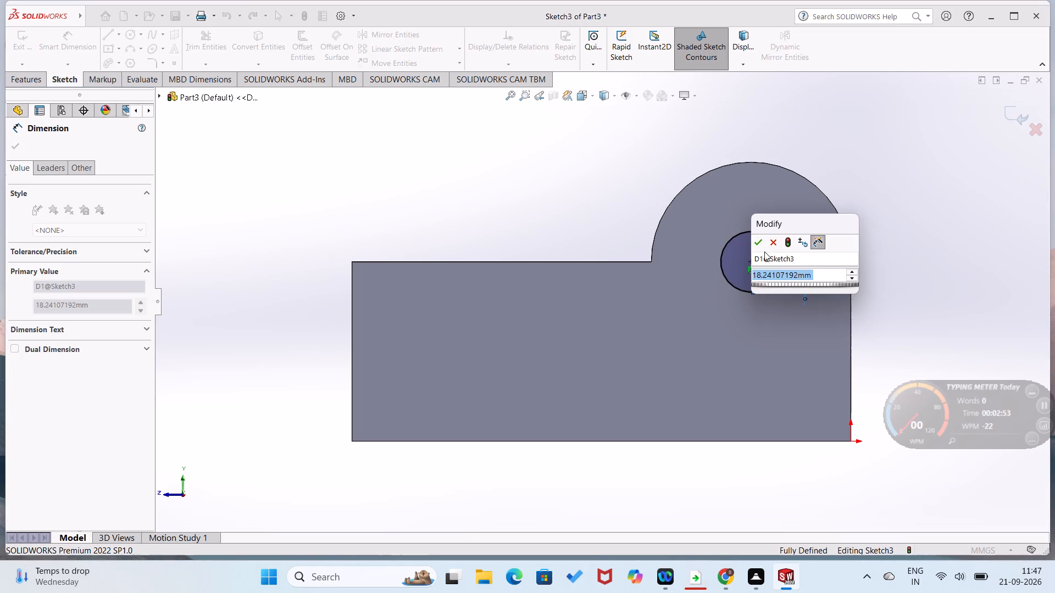
{"action": "type", "text": "30"}
{"action": "key", "text": "Return"}
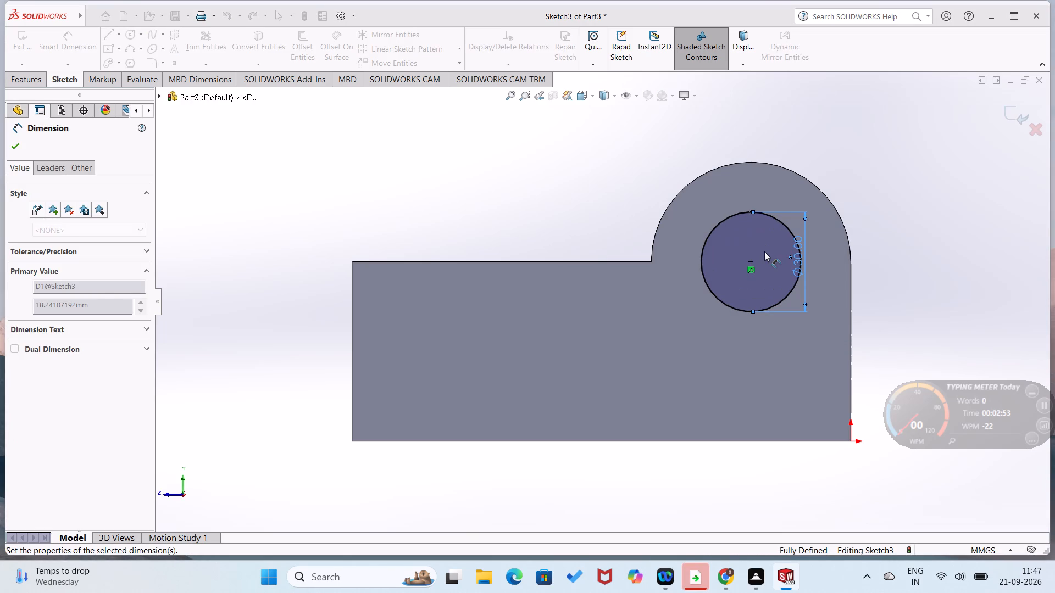
{"action": "left_click", "coordinate": [562, 208]}
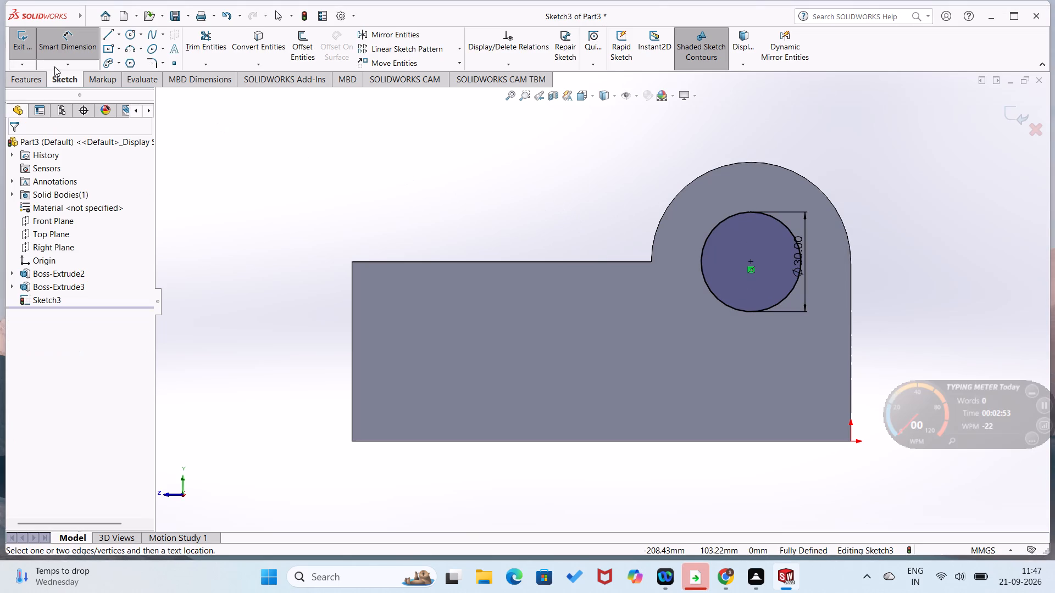
Cut the 30 mm circle through the rounded boss as a 60 mm blind extruded cut.
{"action": "left_click", "coordinate": [17, 79]}
{"action": "left_click", "coordinate": [213, 46]}
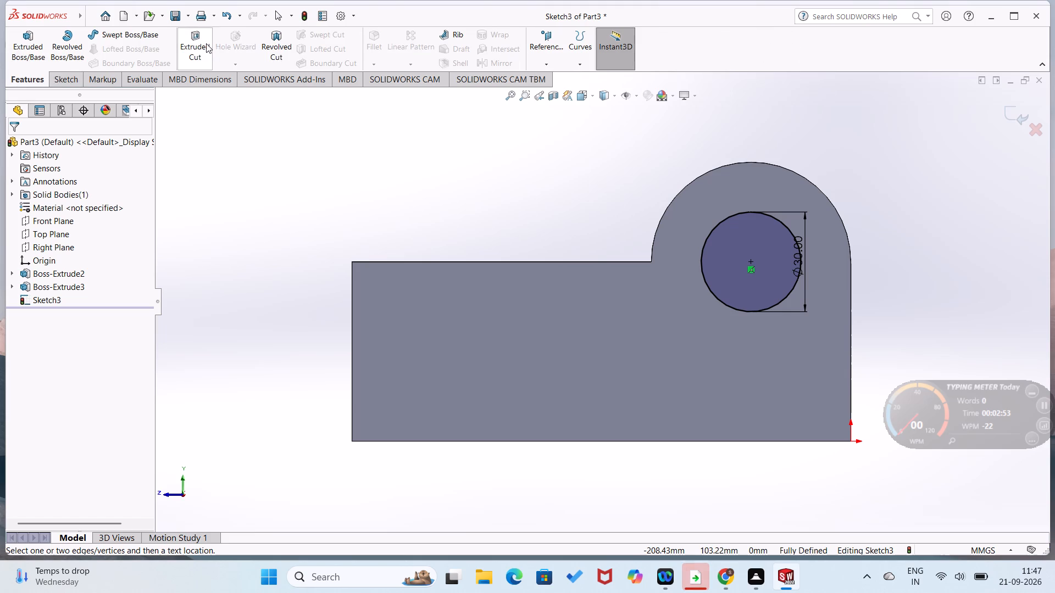
{"action": "left_click", "coordinate": [206, 43]}
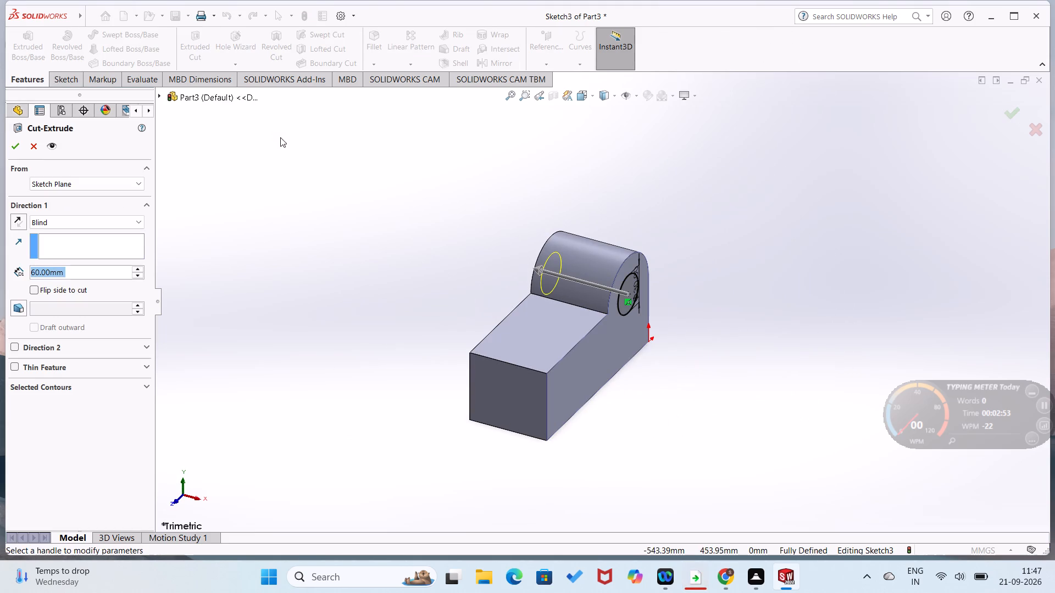
{"action": "left_click", "coordinate": [13, 149]}
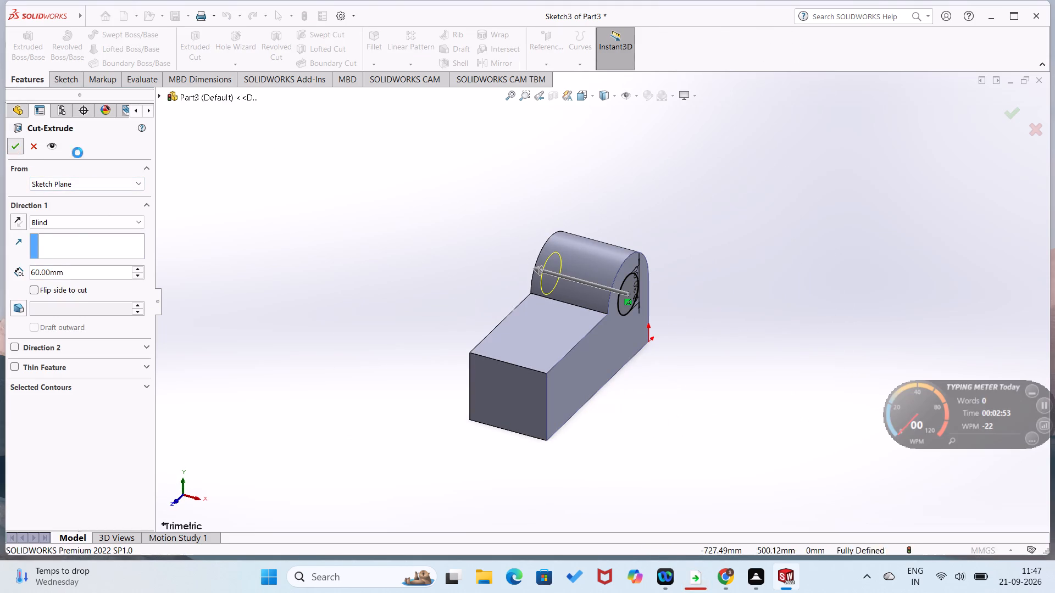
{"action": "left_click", "coordinate": [249, 188]}
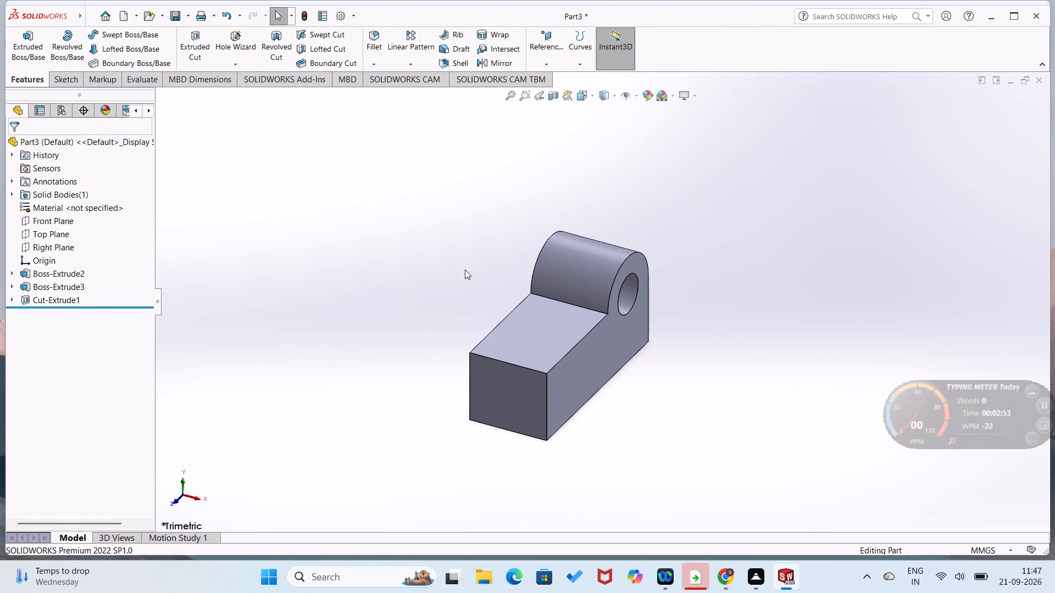
Start a sketch on the side face and draw a vertical line about 15.5 mm long on the end edge, starting about 18 mm above the base.
{"action": "right_click", "coordinate": [566, 378]}
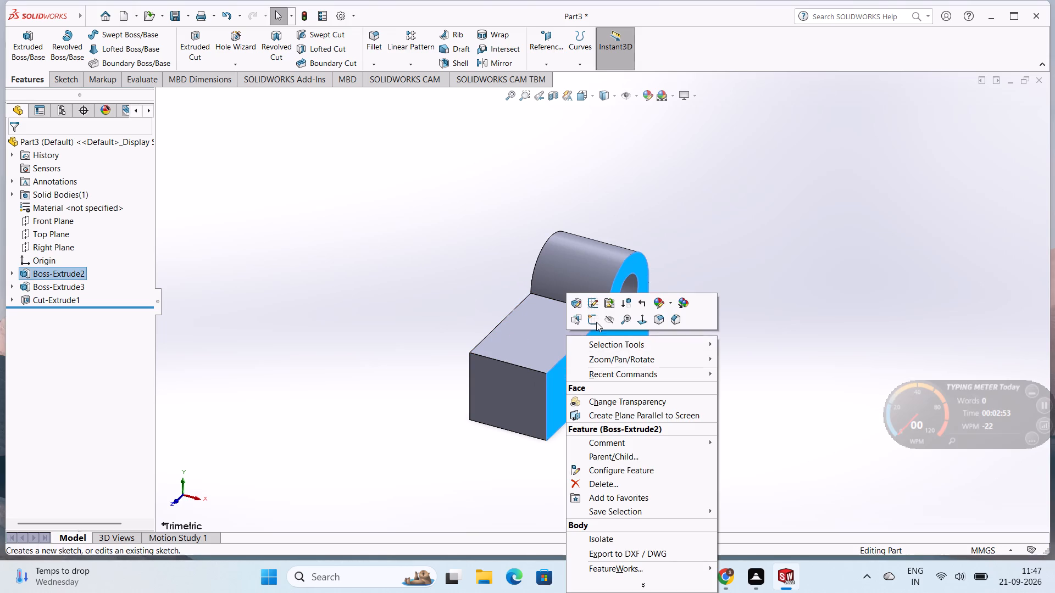
{"action": "left_click", "coordinate": [596, 322]}
{"action": "left_click", "coordinate": [460, 208]}
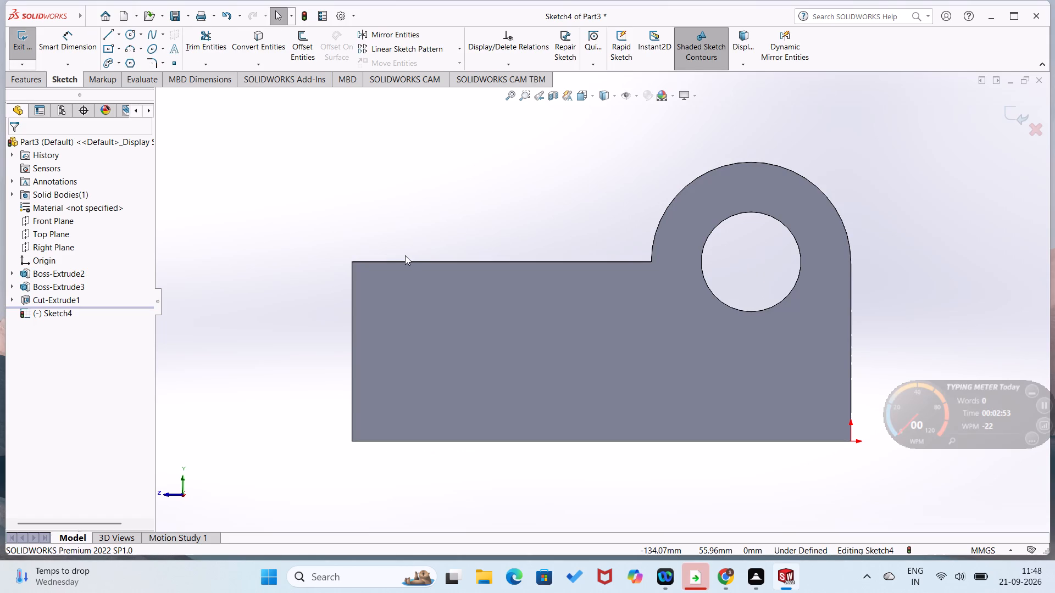
{"action": "right_click_drag", "start_coordinate": [423, 221], "coordinate": [357, 239]}
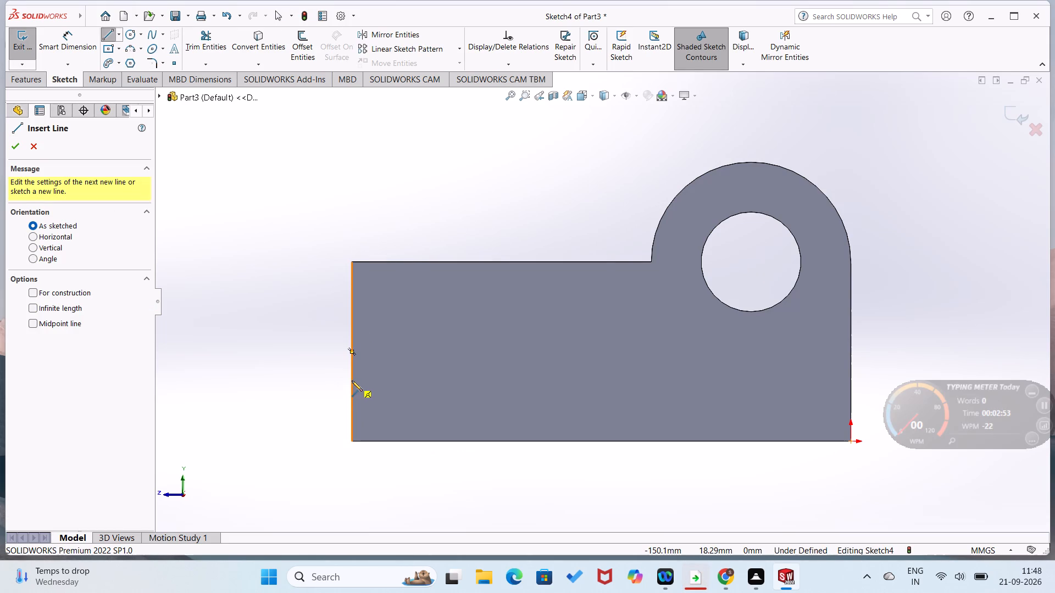
{"action": "left_click", "coordinate": [352, 381]}
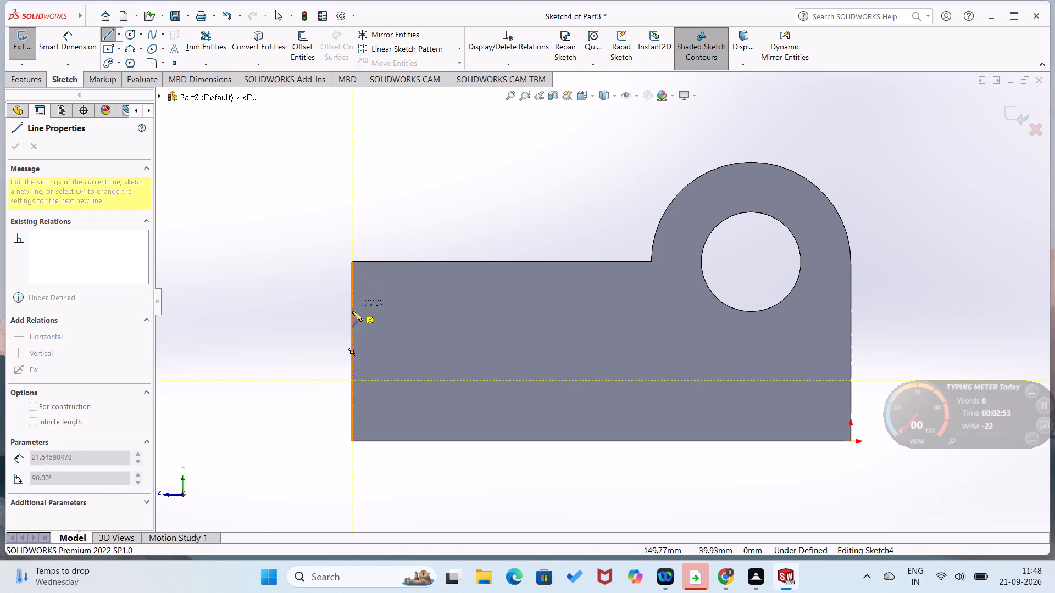
{"action": "left_click_drag", "start_coordinate": [351, 329], "coordinate": [362, 328]}
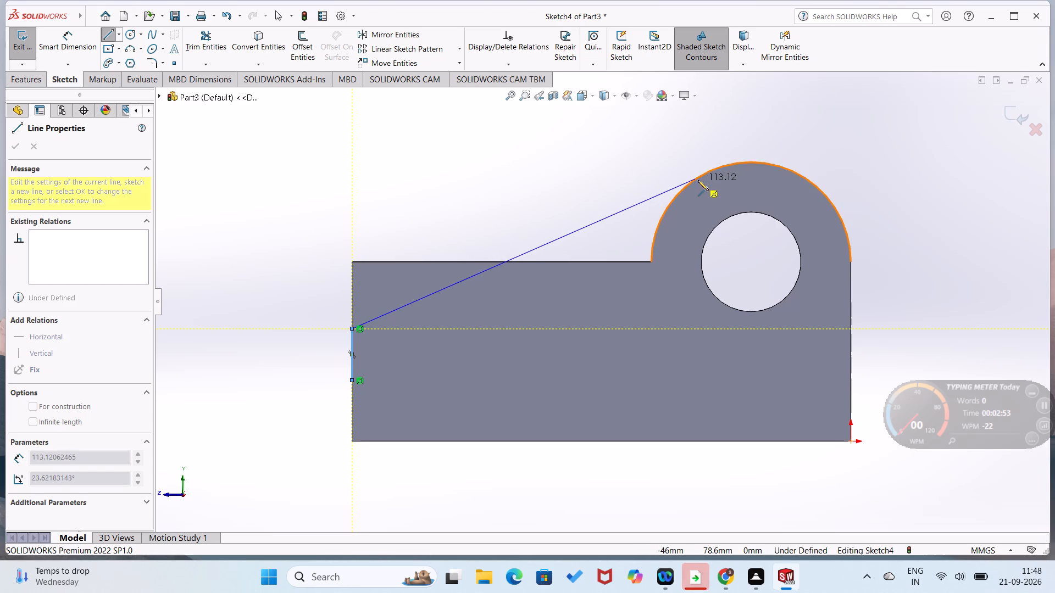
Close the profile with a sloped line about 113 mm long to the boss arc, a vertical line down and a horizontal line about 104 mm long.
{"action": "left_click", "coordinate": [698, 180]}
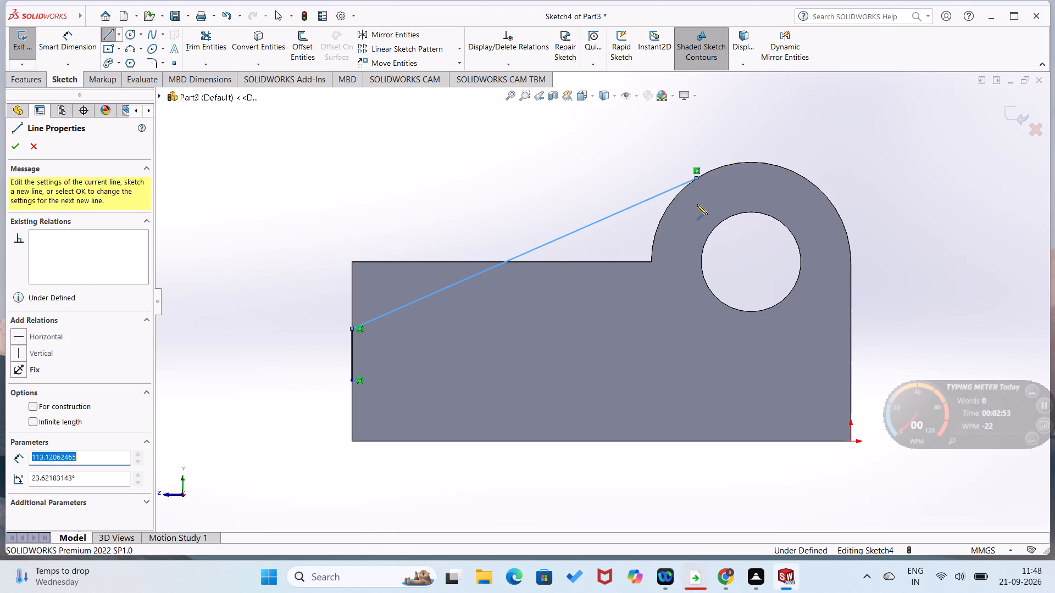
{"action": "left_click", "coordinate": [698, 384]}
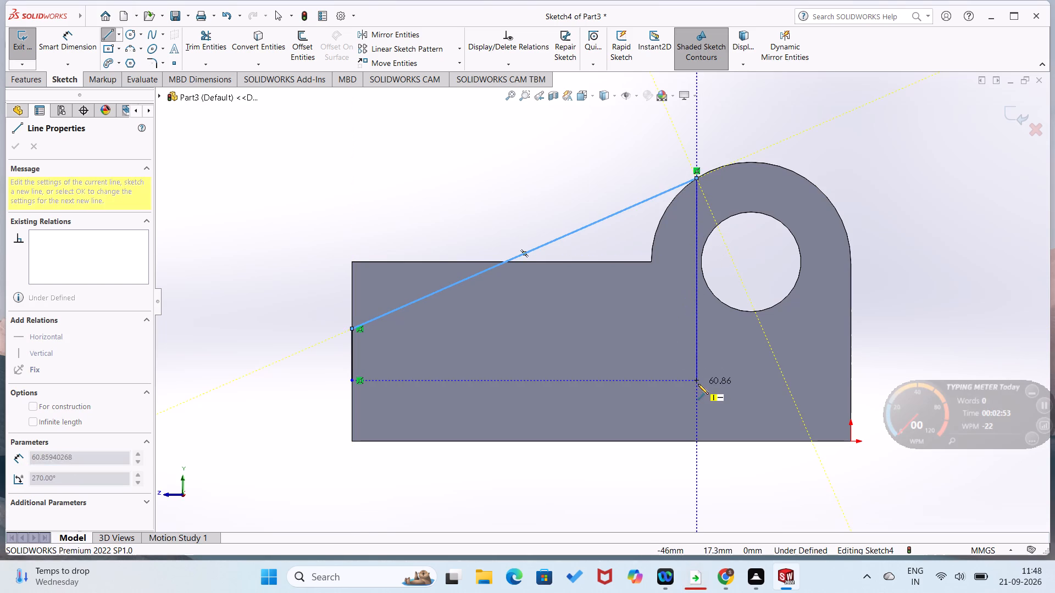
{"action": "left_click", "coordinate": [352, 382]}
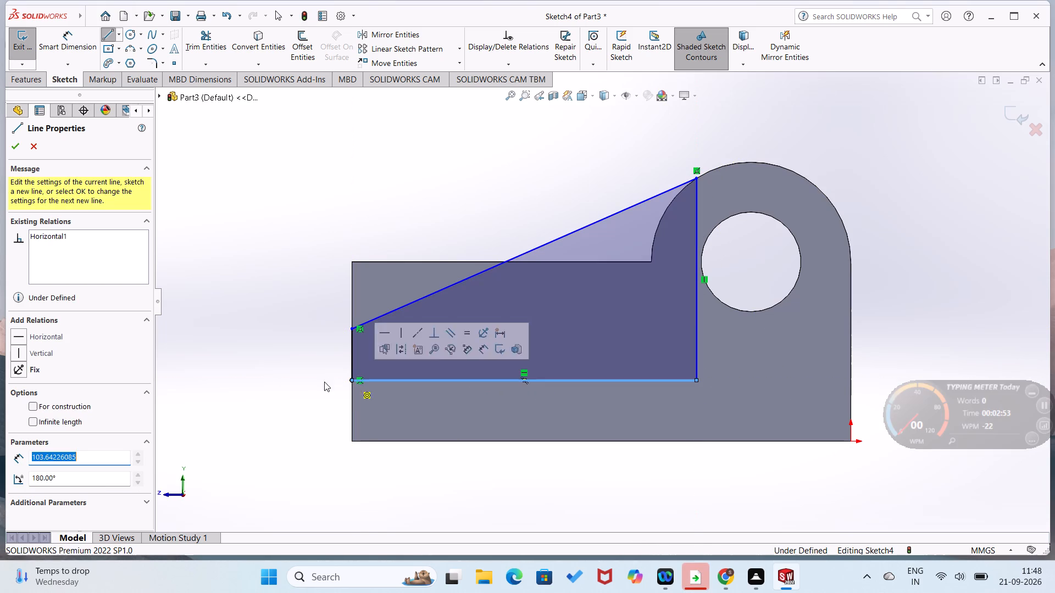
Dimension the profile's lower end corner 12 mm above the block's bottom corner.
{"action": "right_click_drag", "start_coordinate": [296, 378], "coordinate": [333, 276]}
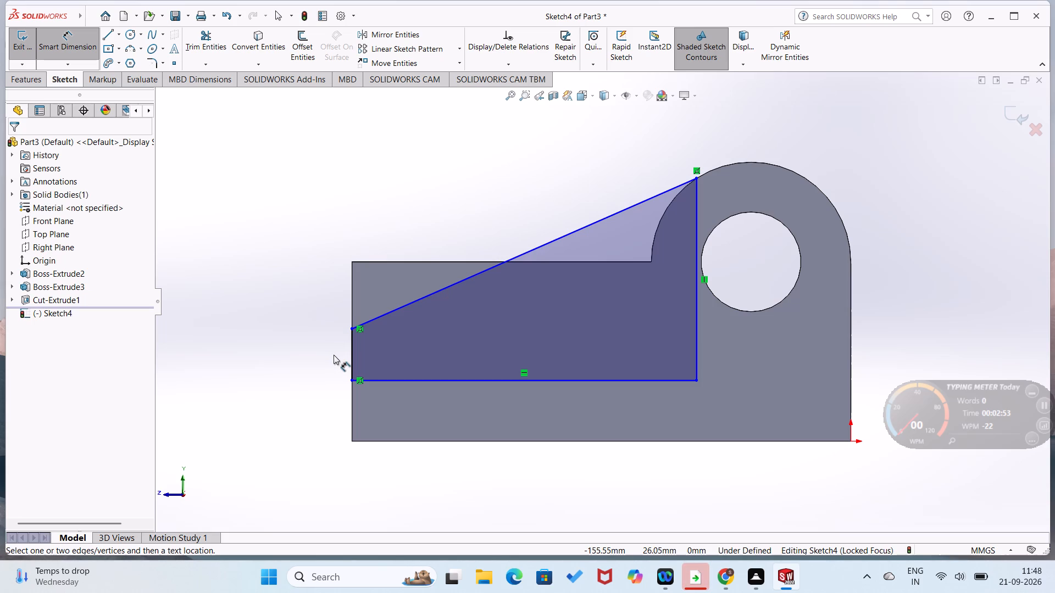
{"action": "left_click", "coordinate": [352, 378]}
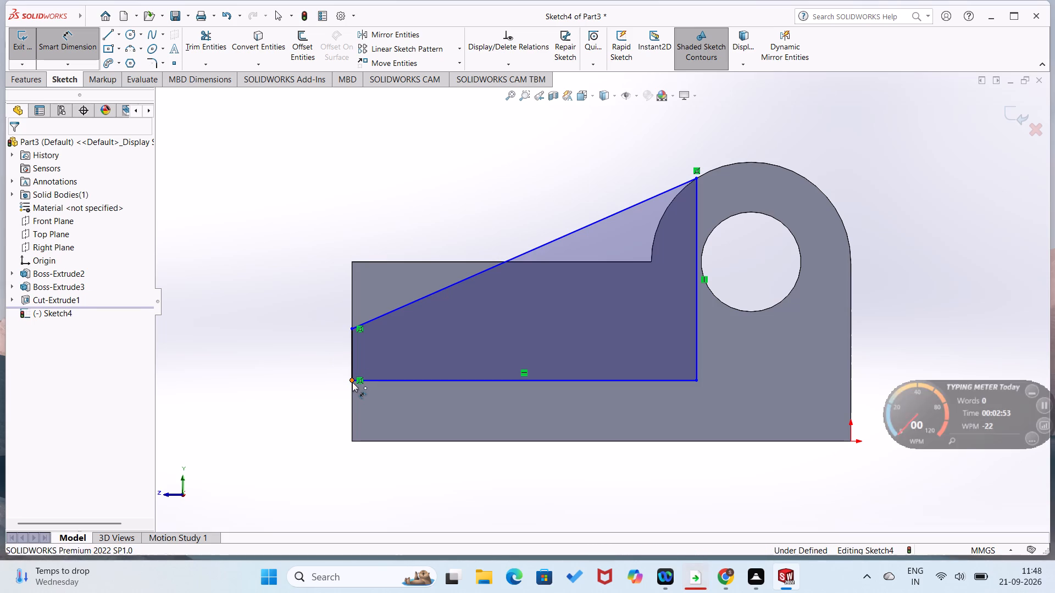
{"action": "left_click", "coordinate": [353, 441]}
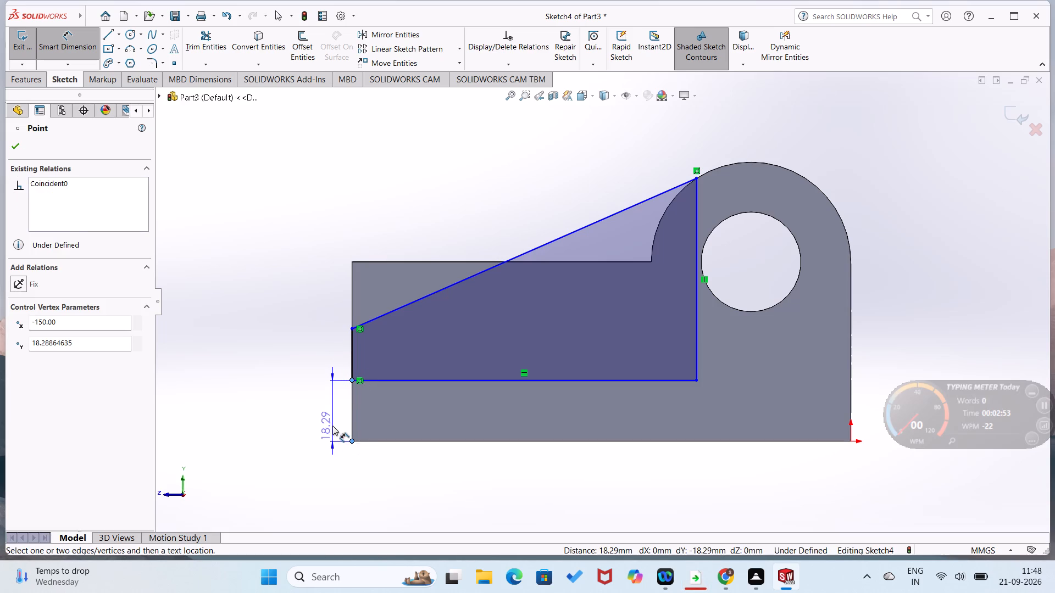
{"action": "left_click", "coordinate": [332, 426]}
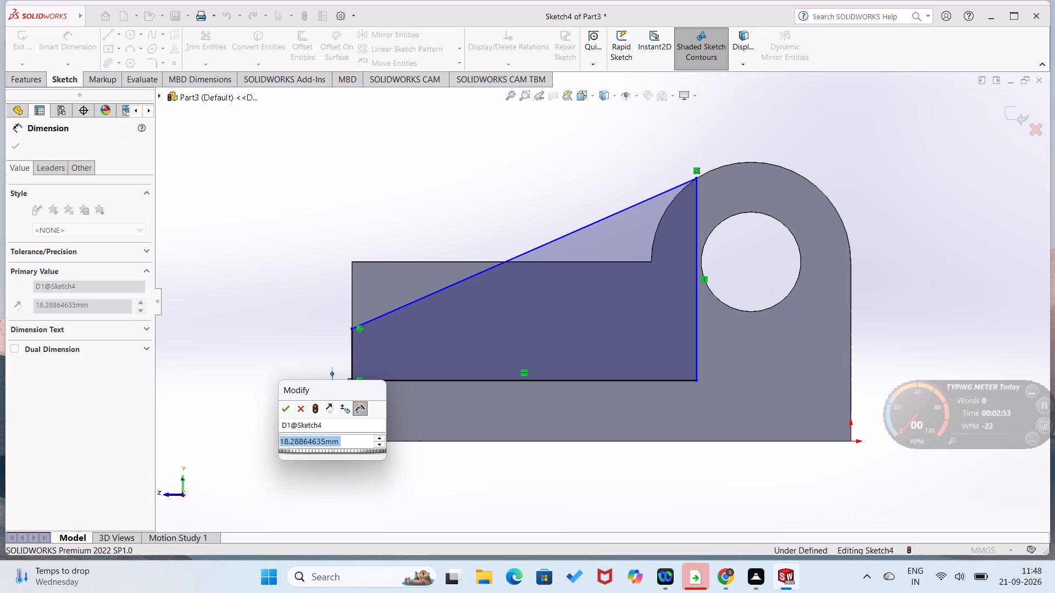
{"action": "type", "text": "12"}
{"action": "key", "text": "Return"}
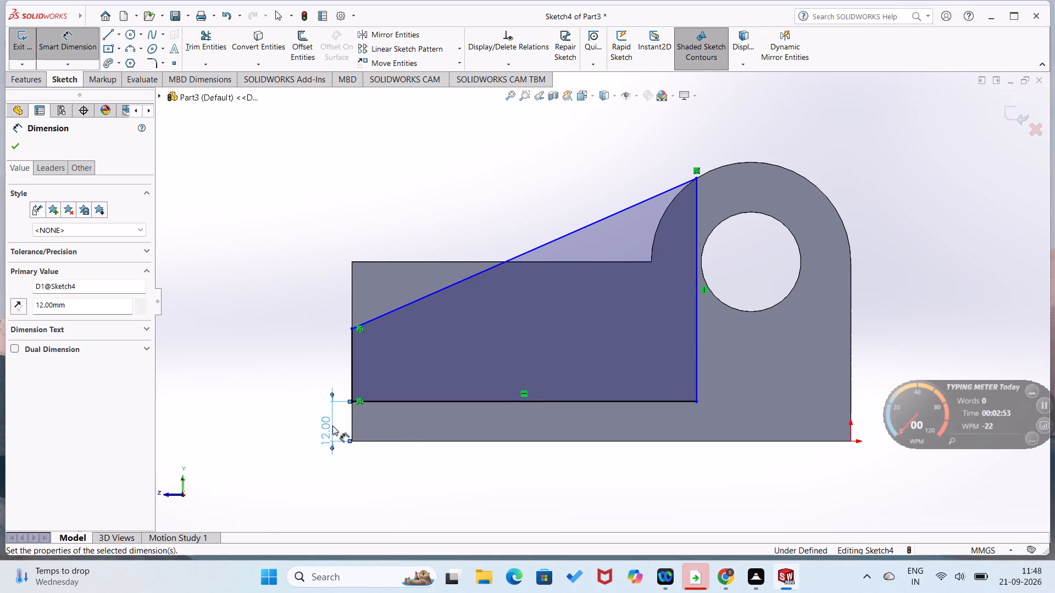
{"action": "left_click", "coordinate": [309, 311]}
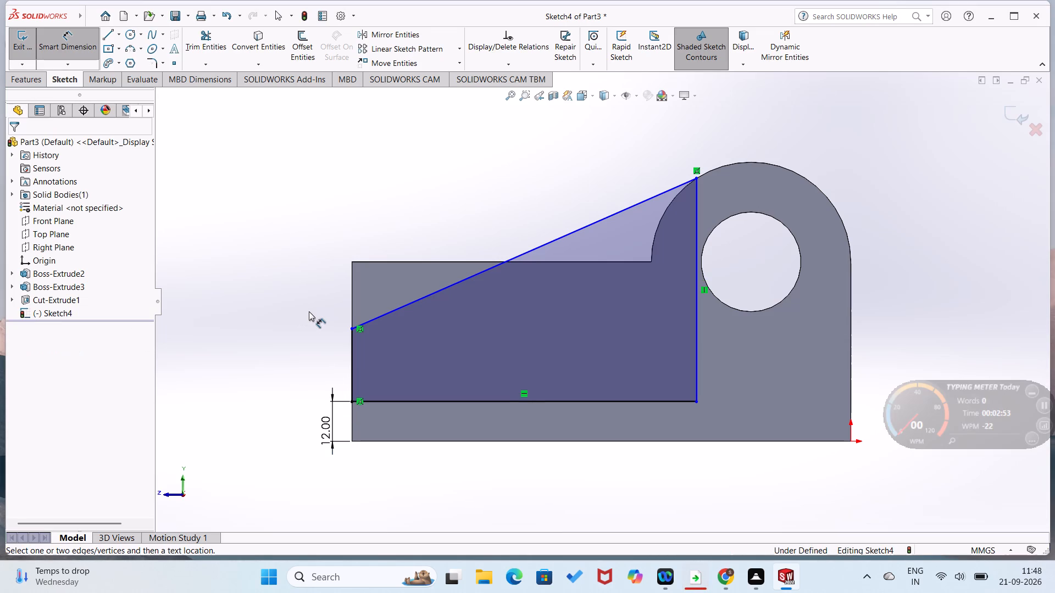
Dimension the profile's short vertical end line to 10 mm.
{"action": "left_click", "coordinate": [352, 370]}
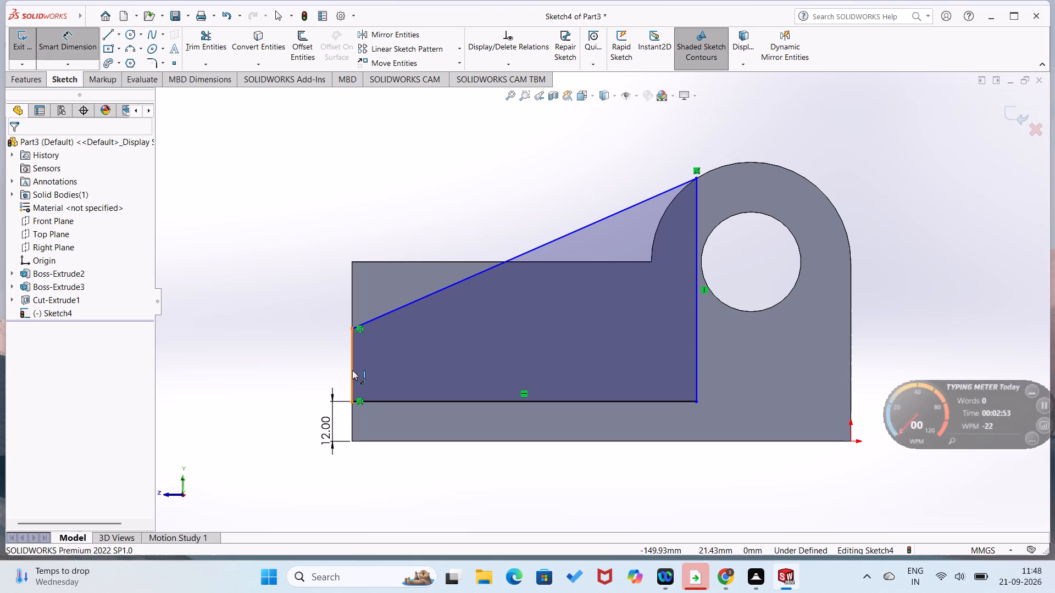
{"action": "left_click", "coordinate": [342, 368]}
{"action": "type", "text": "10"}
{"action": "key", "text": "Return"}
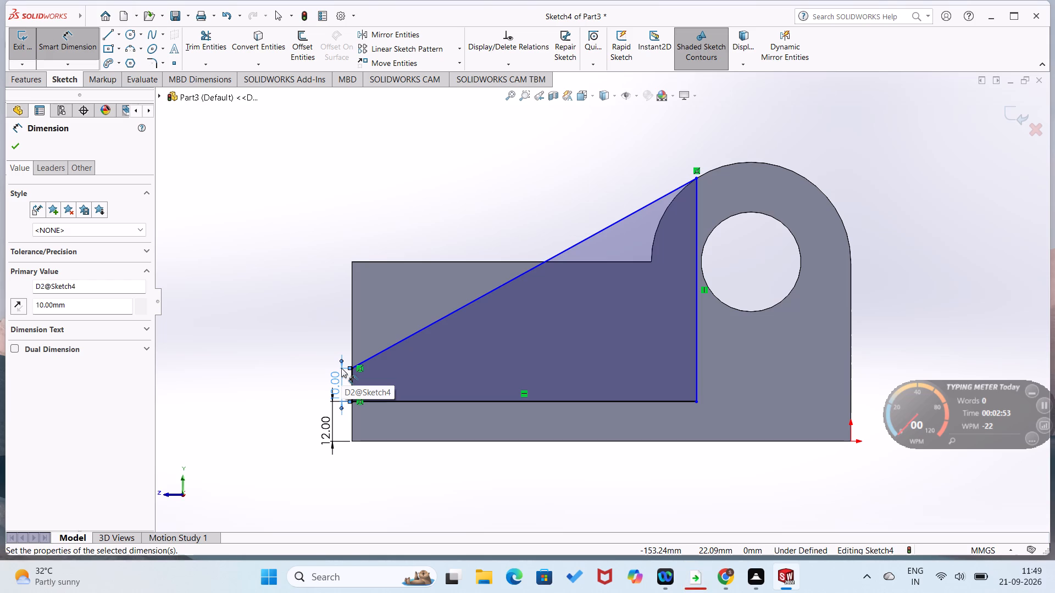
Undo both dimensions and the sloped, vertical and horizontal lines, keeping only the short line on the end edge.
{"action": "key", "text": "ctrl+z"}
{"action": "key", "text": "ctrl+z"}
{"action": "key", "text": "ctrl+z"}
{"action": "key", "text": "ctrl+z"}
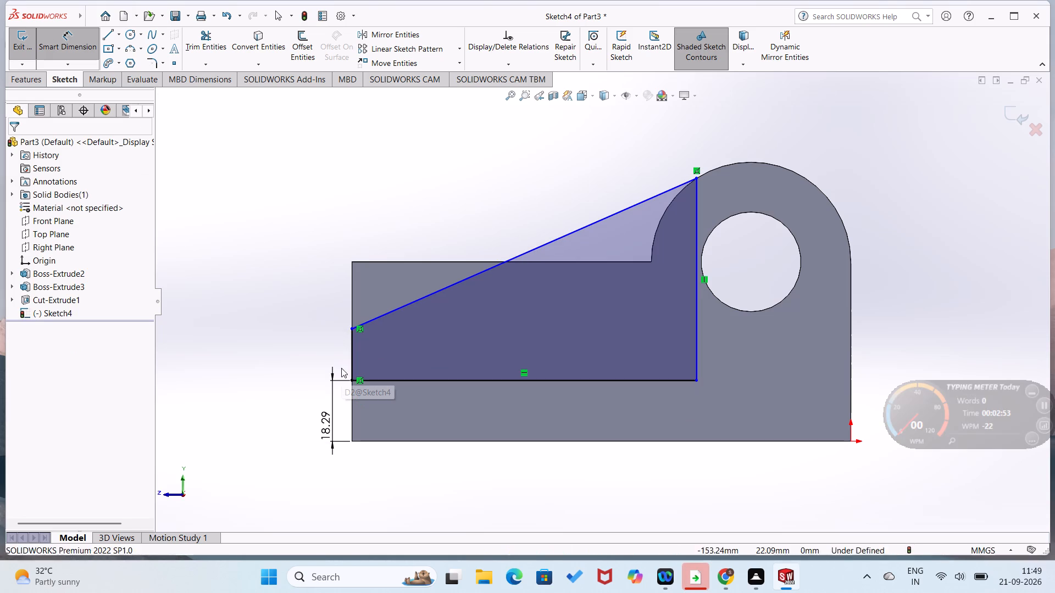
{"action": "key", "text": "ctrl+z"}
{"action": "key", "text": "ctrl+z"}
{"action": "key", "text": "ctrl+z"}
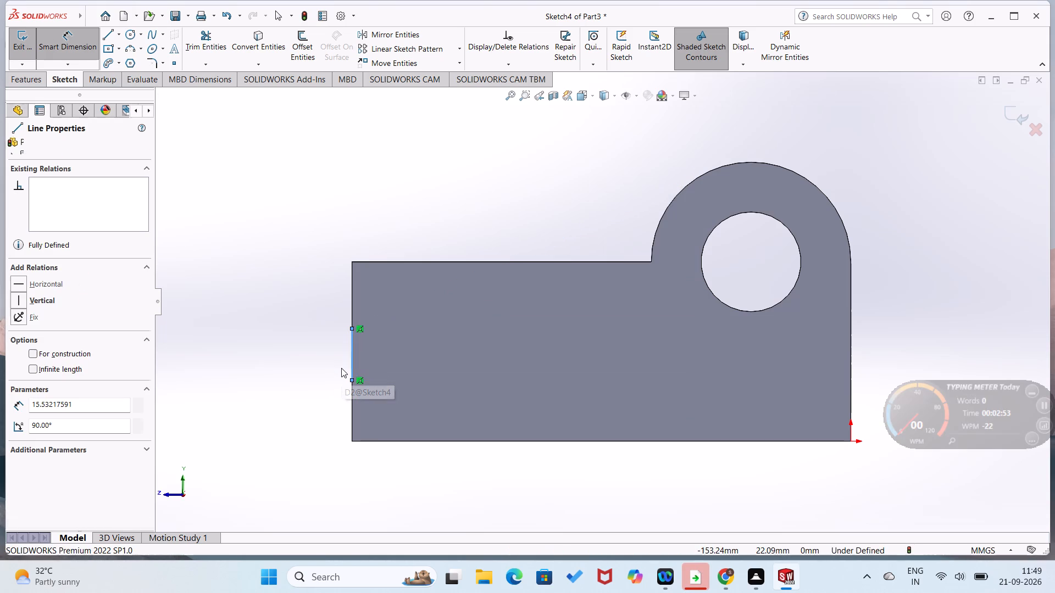
Redraw the profile with a sloped line to the boss, a tangent arc of about 23 mm radius, a vertical line and a 90 mm horizontal line.
{"action": "right_click_drag", "start_coordinate": [343, 347], "coordinate": [174, 377]}
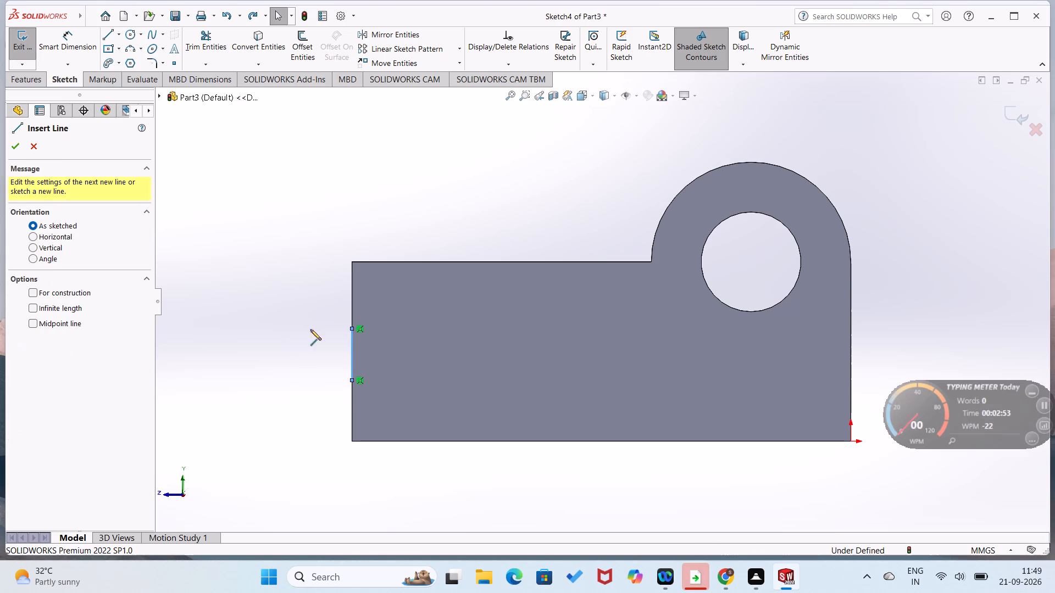
{"action": "left_click", "coordinate": [351, 327]}
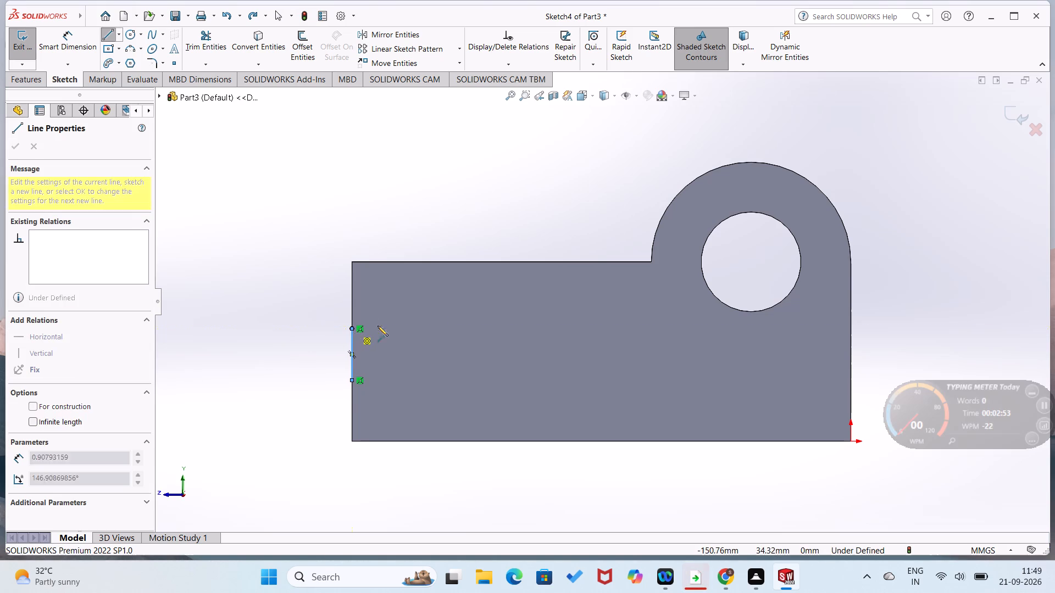
{"action": "left_click", "coordinate": [695, 178]}
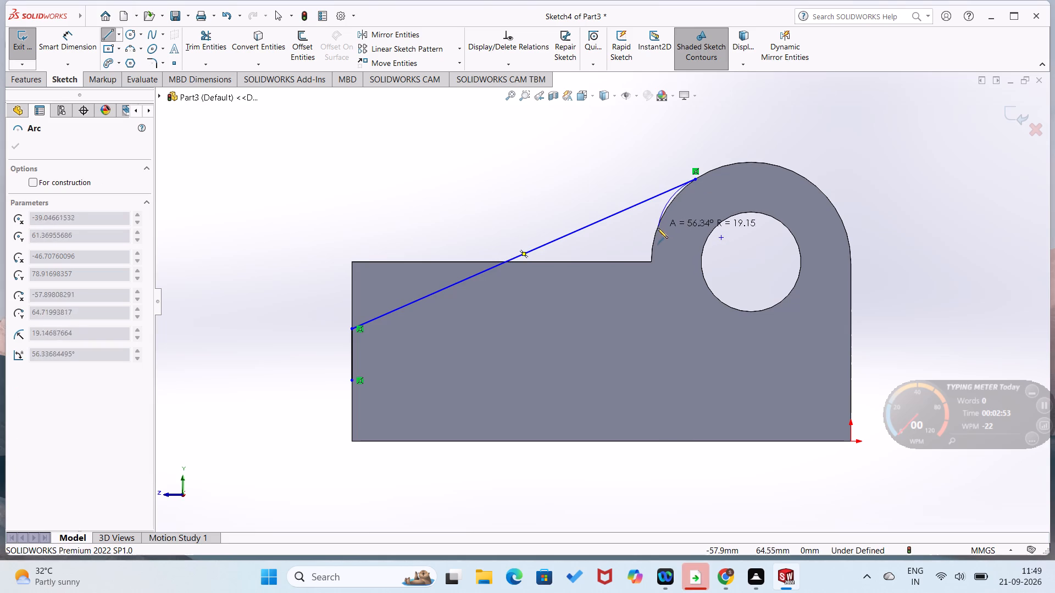
{"action": "left_click", "coordinate": [651, 260]}
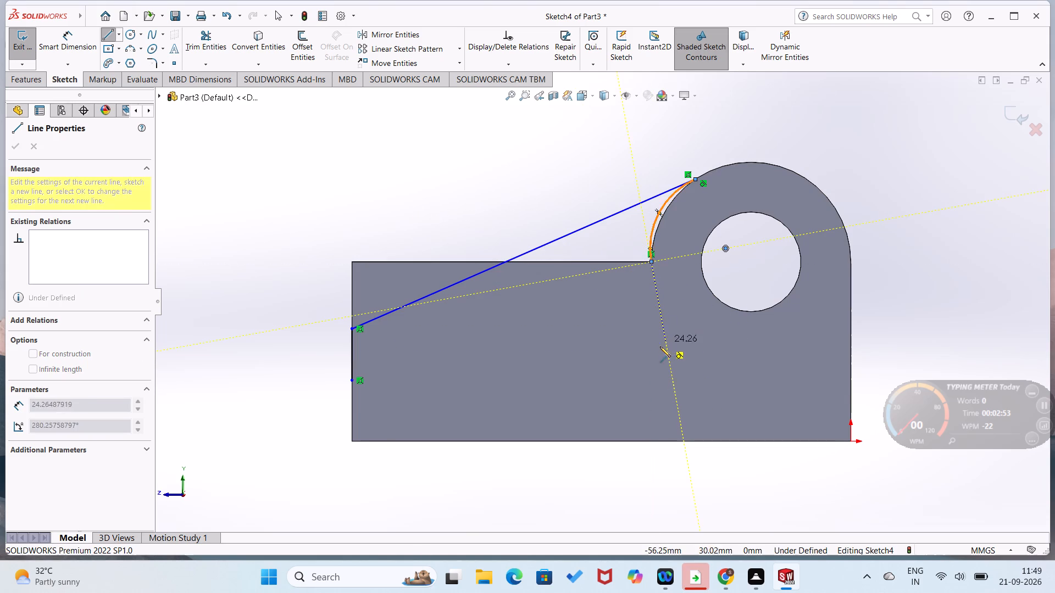
{"action": "left_click", "coordinate": [650, 379]}
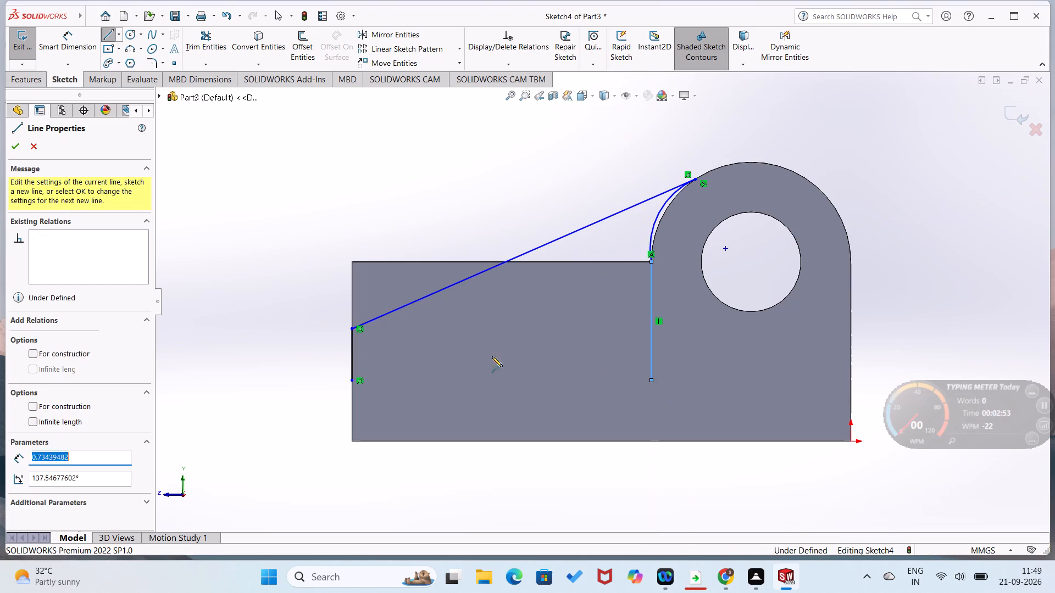
{"action": "left_click", "coordinate": [354, 379]}
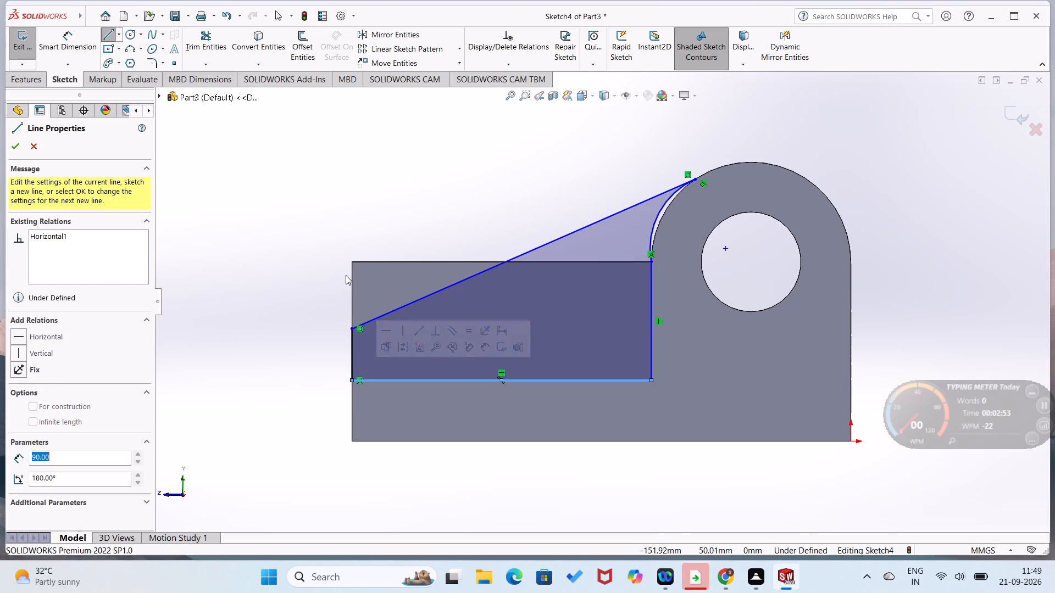
Dimension the profile arc's radius to 30 mm.
{"action": "right_click_drag", "start_coordinate": [337, 272], "coordinate": [374, 210]}
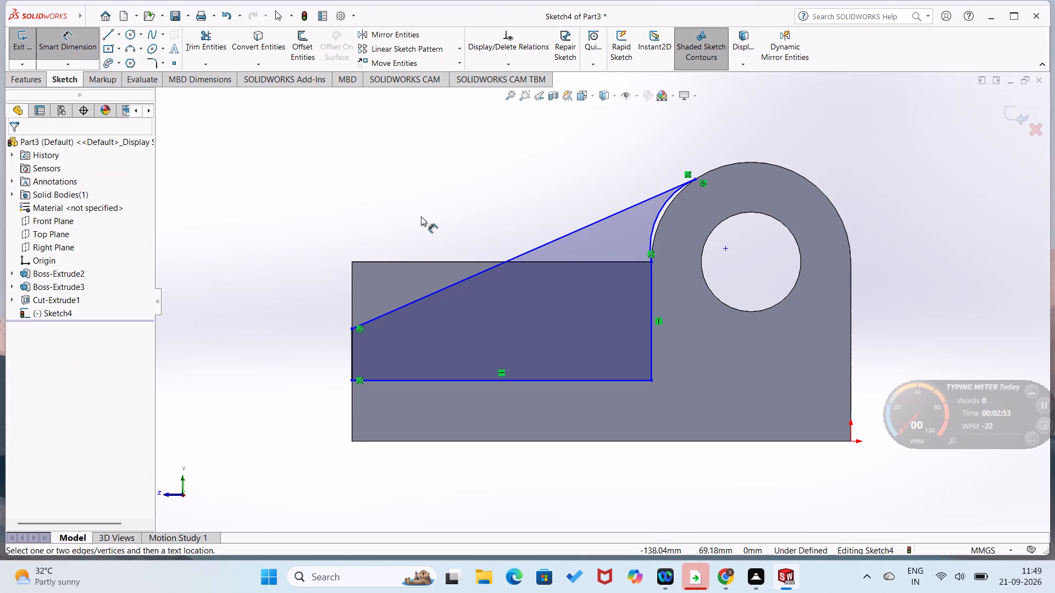
{"action": "left_click_drag", "start_coordinate": [652, 225], "coordinate": [657, 225]}
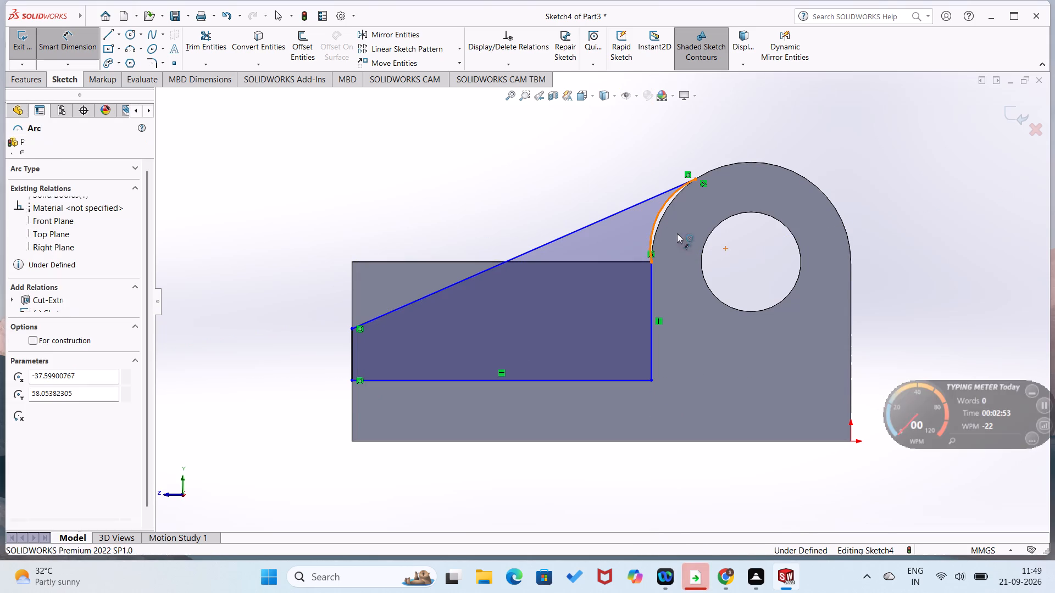
{"action": "left_click", "coordinate": [682, 237]}
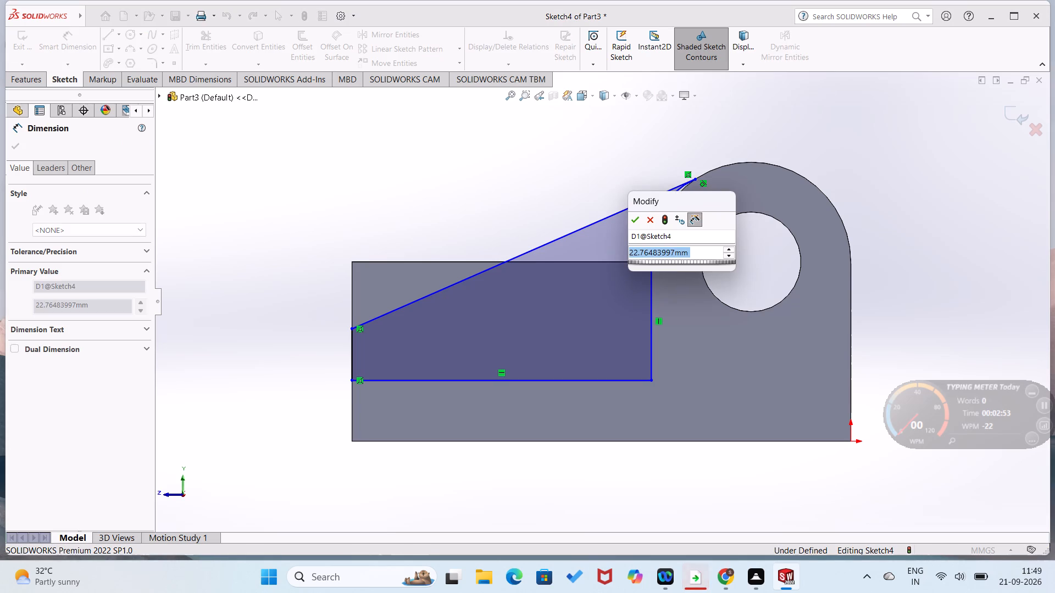
{"action": "type", "text": "33"}
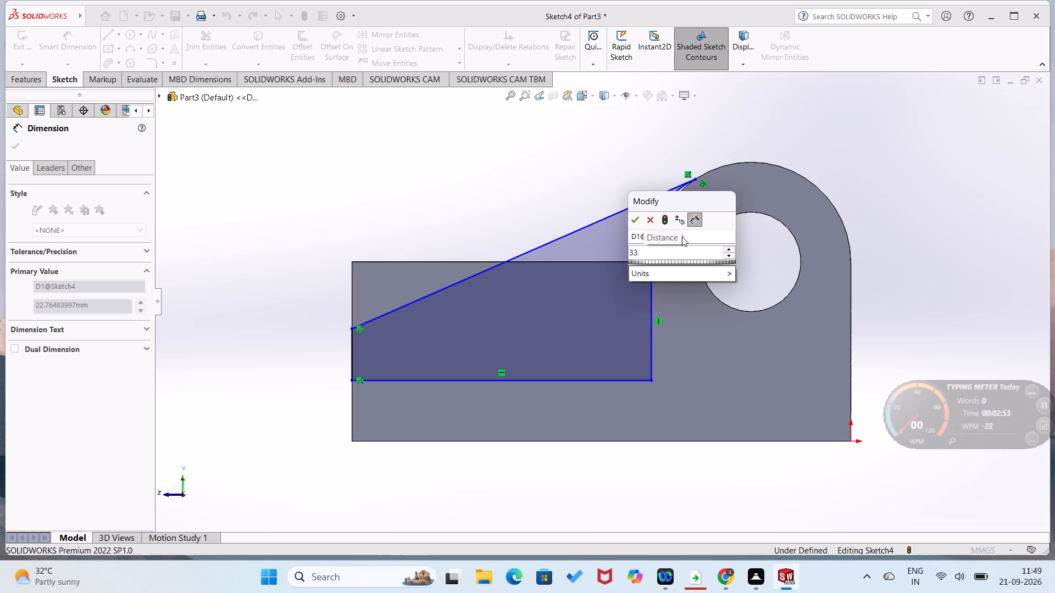
{"action": "key", "text": "BackSpace"}
{"action": "key", "text": "0"}
{"action": "key", "text": "Return"}
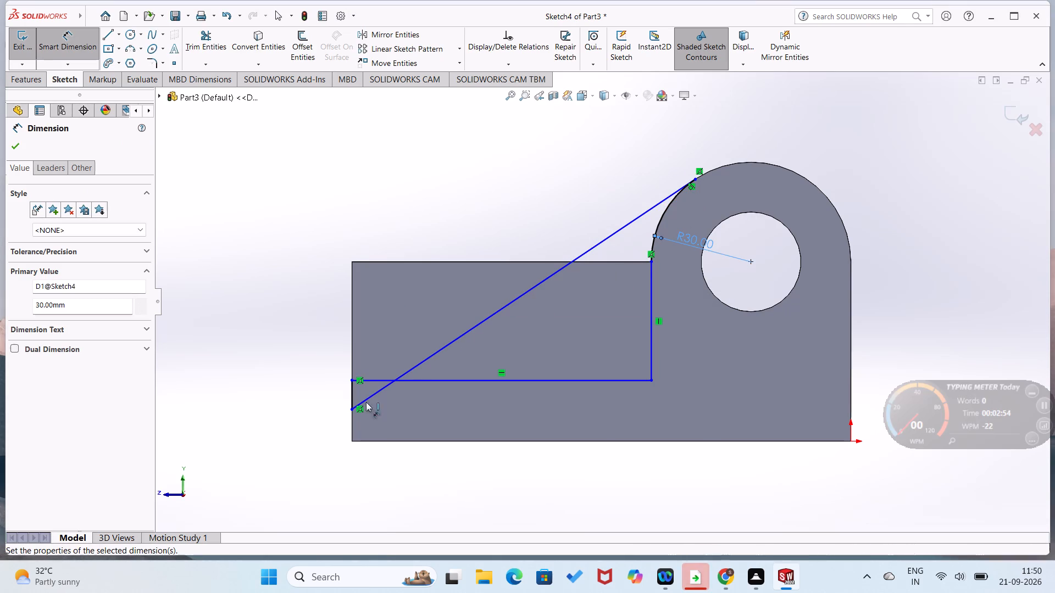
Dimension the sloped line's lower end 12 mm above the block's bottom corner.
{"action": "left_click_drag", "start_coordinate": [351, 409], "coordinate": [360, 347]}
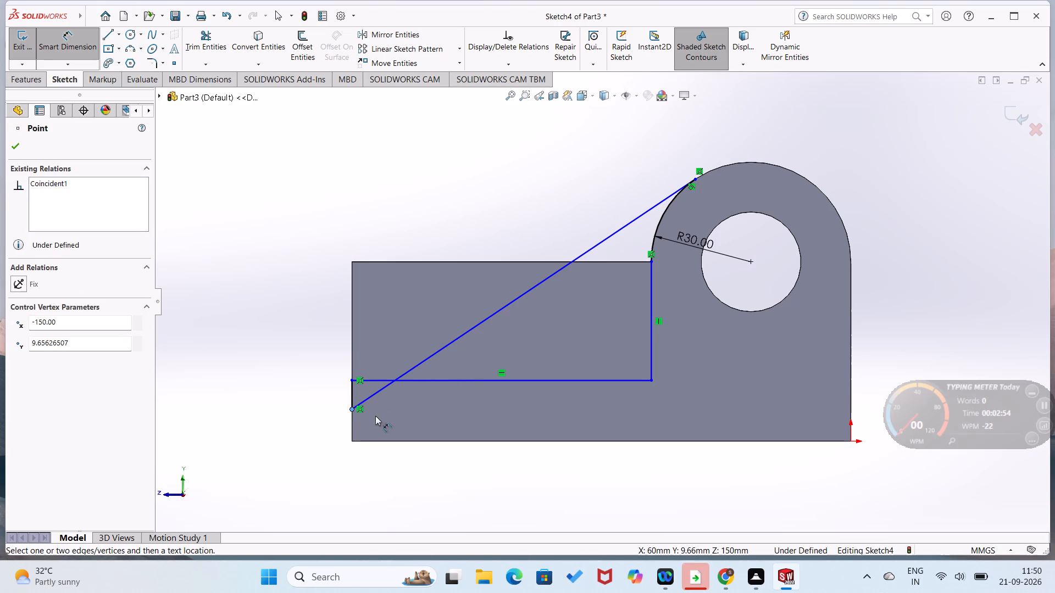
{"action": "left_click_drag", "start_coordinate": [351, 441], "coordinate": [351, 433]}
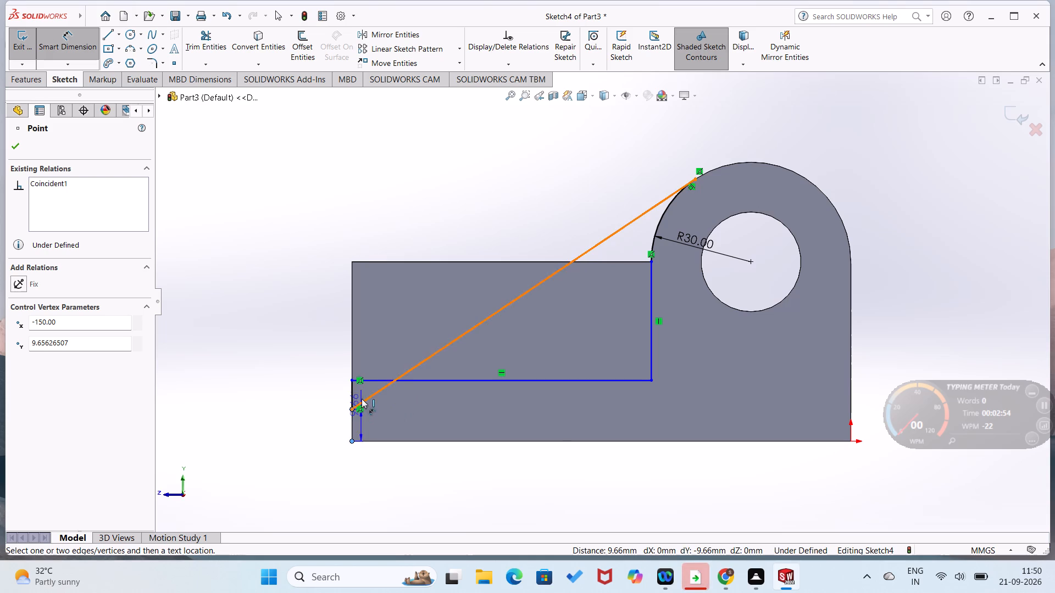
{"action": "left_click", "coordinate": [352, 377]}
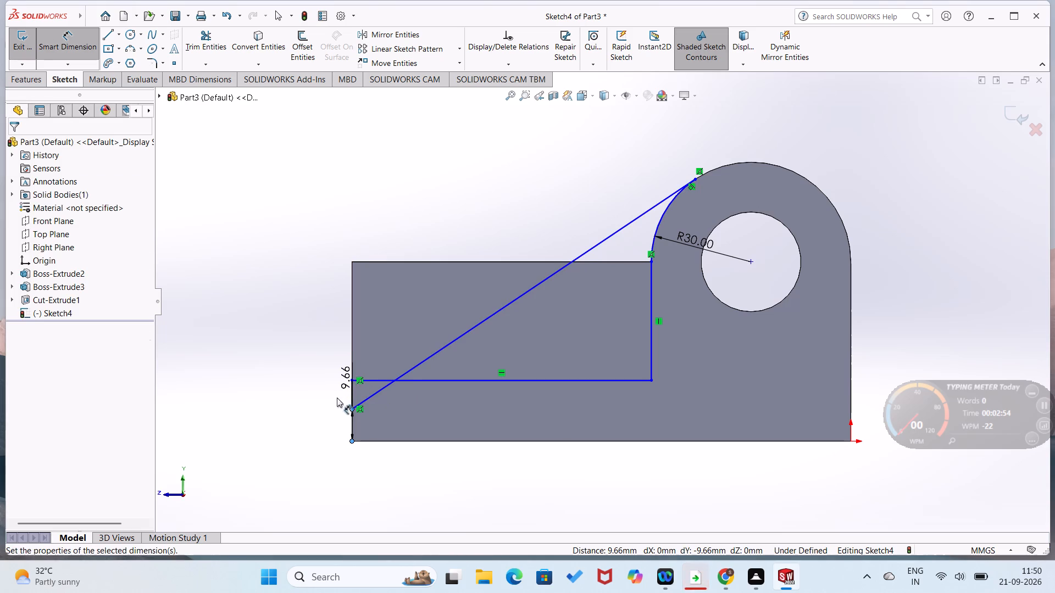
{"action": "type", "text": "12"}
{"action": "key", "text": "Return"}
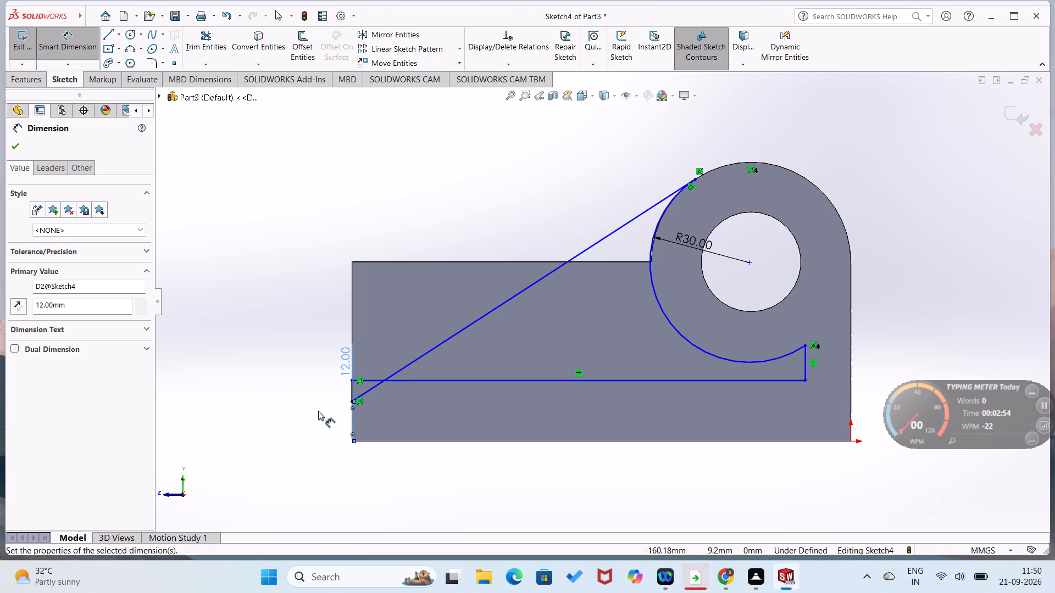
Start dimensioning the profile's horizontal line.
{"action": "left_click", "coordinate": [473, 379]}
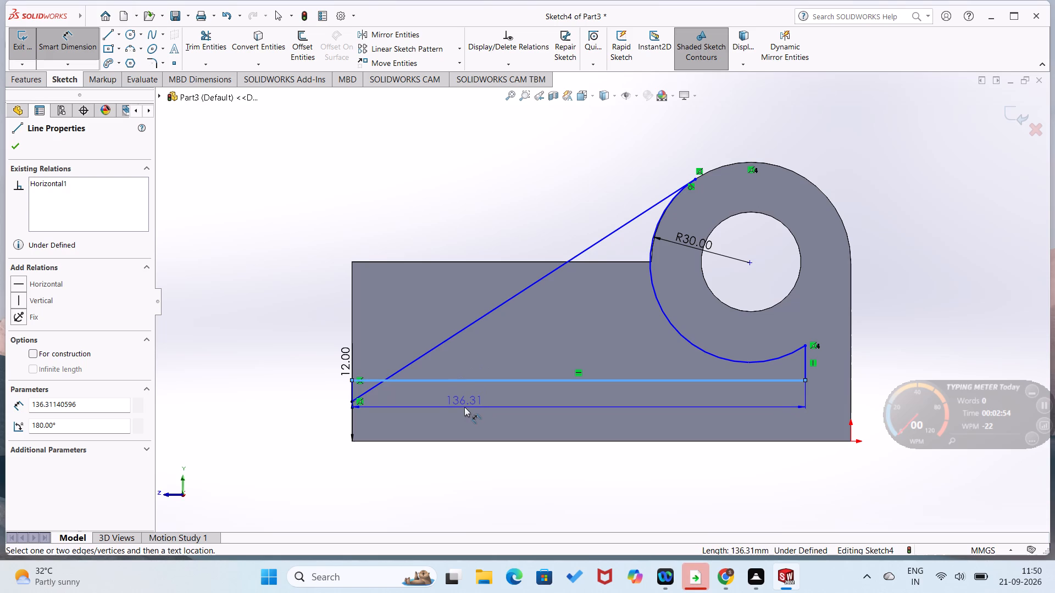
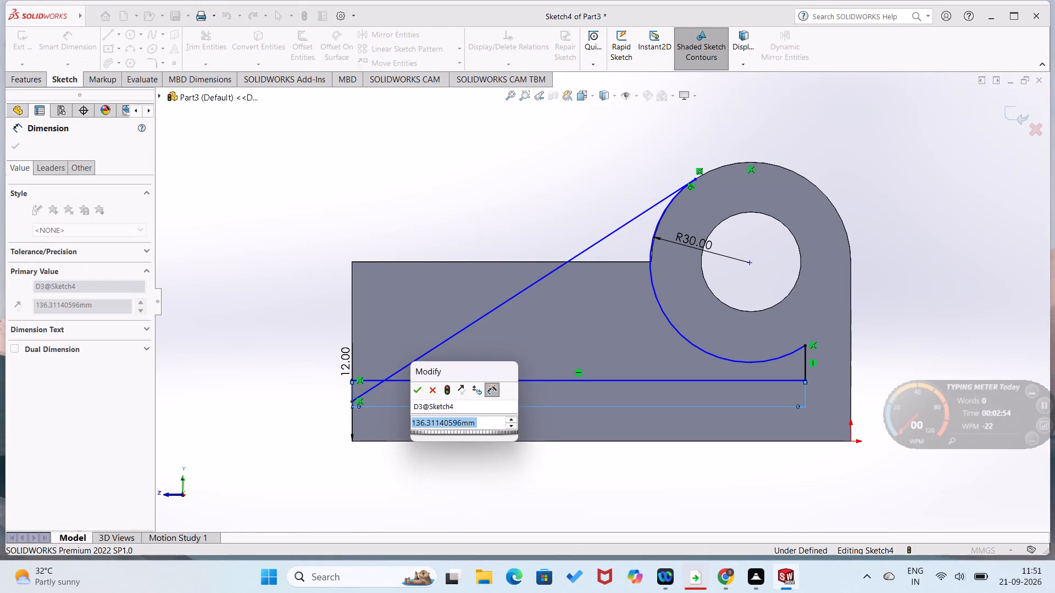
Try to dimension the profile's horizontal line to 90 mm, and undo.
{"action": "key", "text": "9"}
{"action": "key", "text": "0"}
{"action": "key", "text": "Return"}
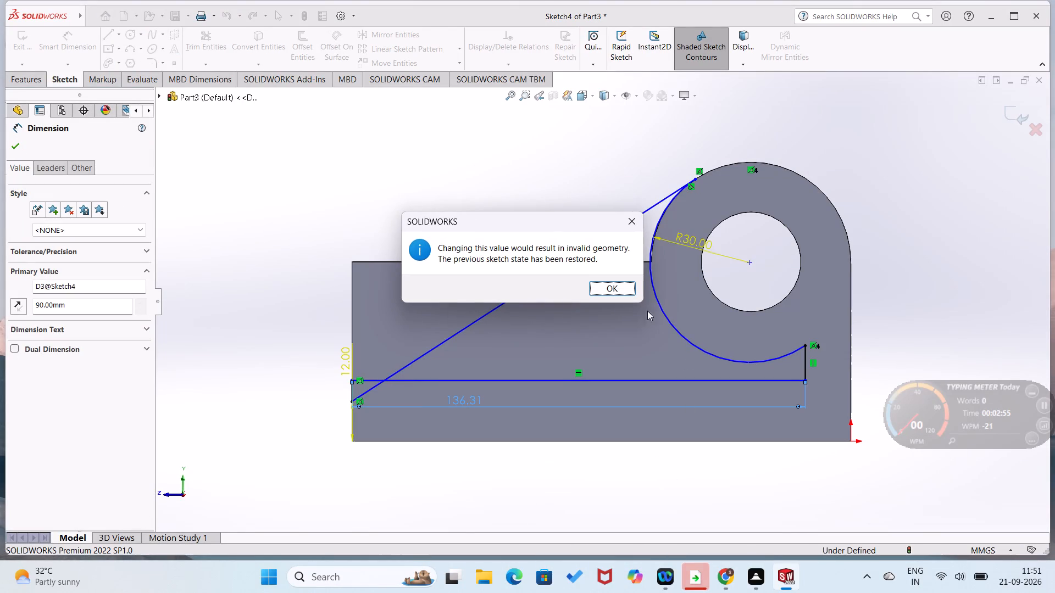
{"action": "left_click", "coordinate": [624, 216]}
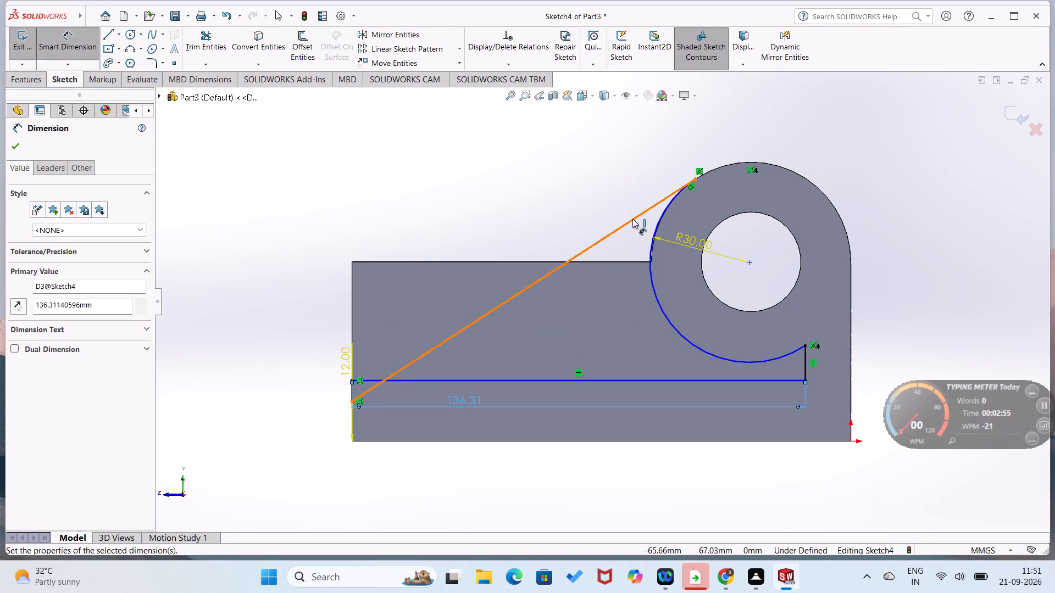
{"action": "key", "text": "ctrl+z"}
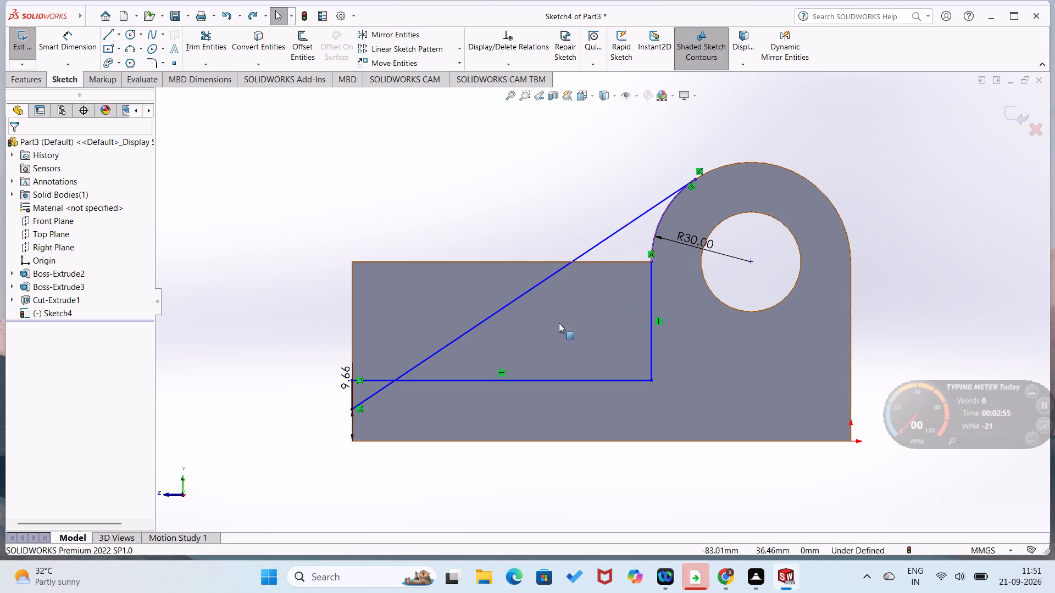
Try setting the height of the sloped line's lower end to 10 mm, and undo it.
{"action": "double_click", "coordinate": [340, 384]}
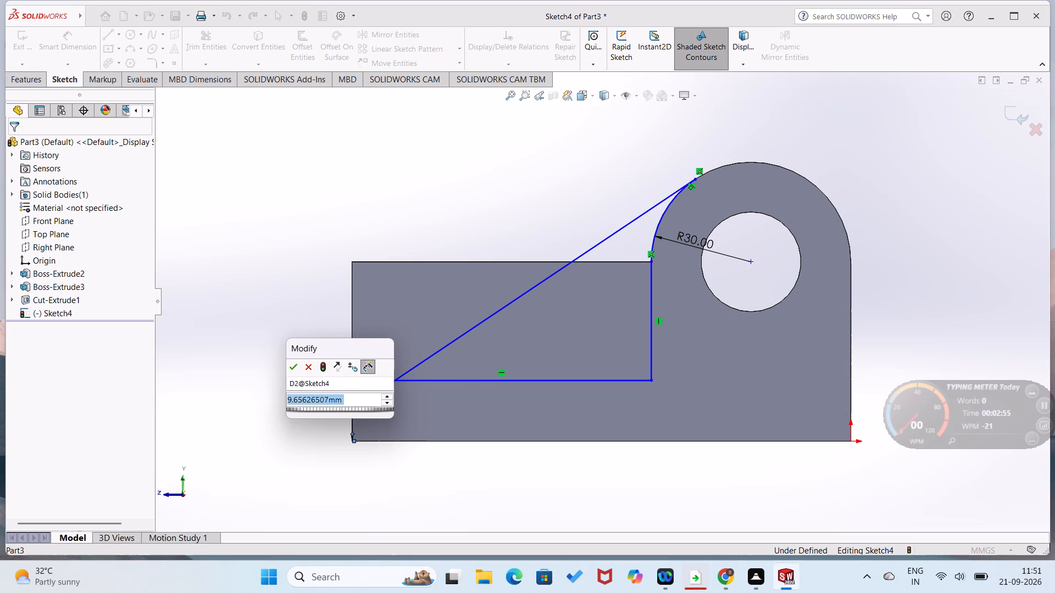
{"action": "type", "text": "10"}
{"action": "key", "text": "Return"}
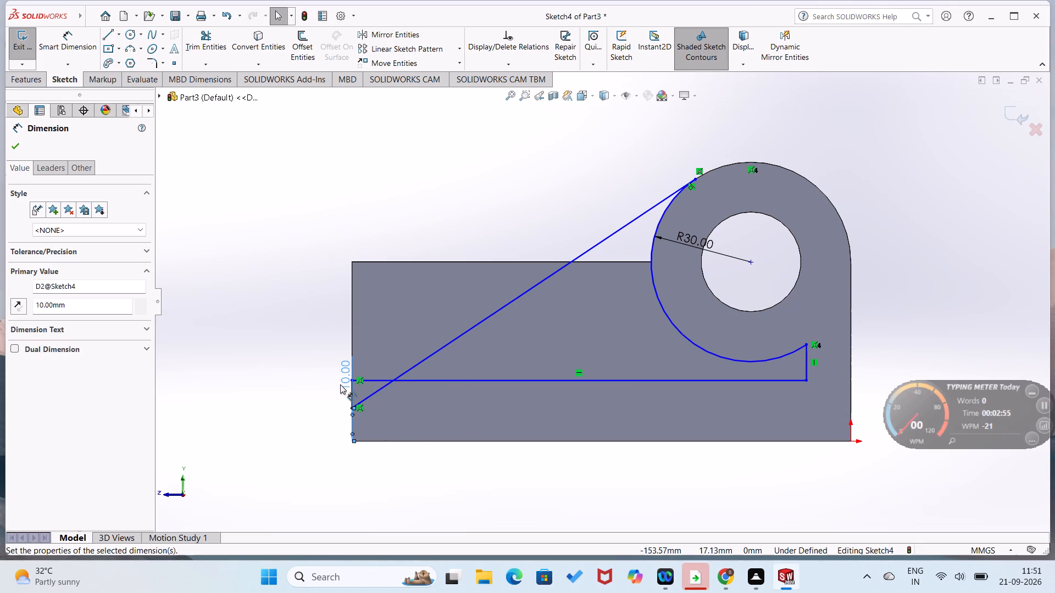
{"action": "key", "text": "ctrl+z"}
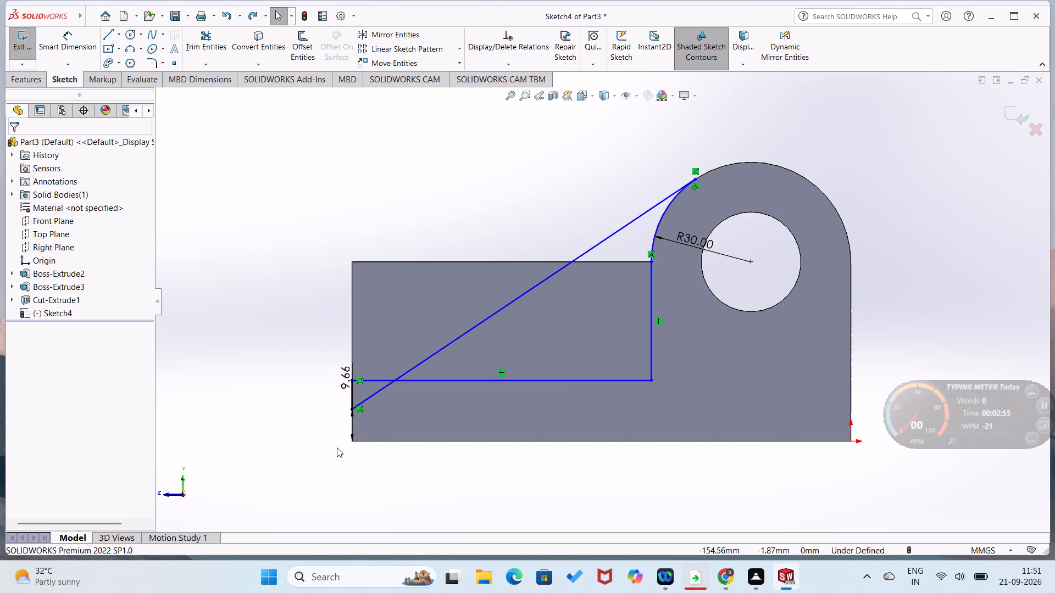
Undo the height dimension of the sloped line's lower end and the arc's 30 mm radius change.
{"action": "key", "text": "ctrl+z"}
{"action": "key", "text": "ctrl+z"}
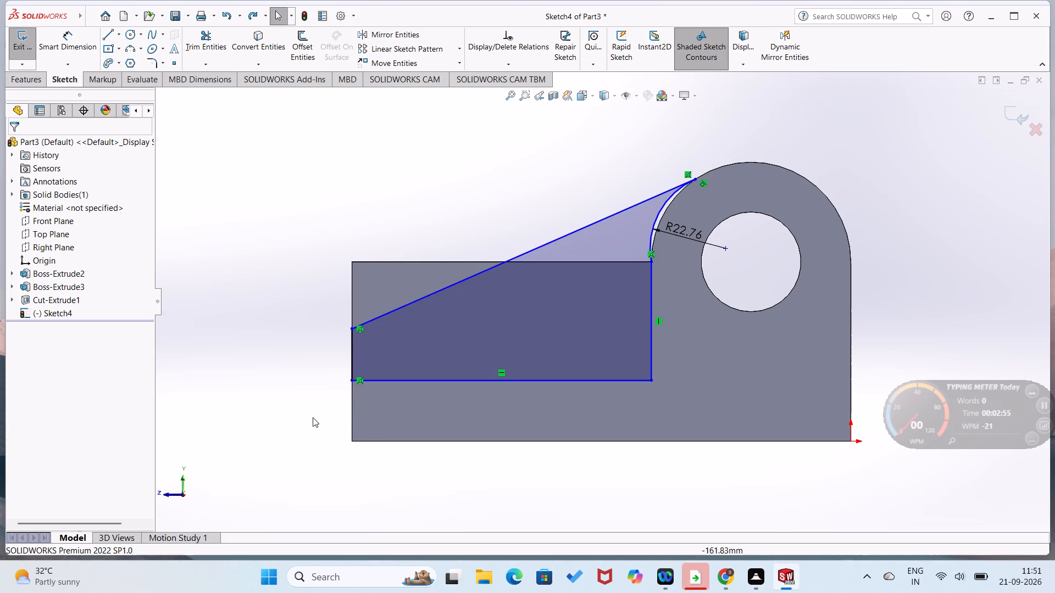
Dimension the outer end of the profile's horizontal line 12 mm above the block's bottom corner.
{"action": "right_click_drag", "start_coordinate": [280, 415], "coordinate": [284, 292]}
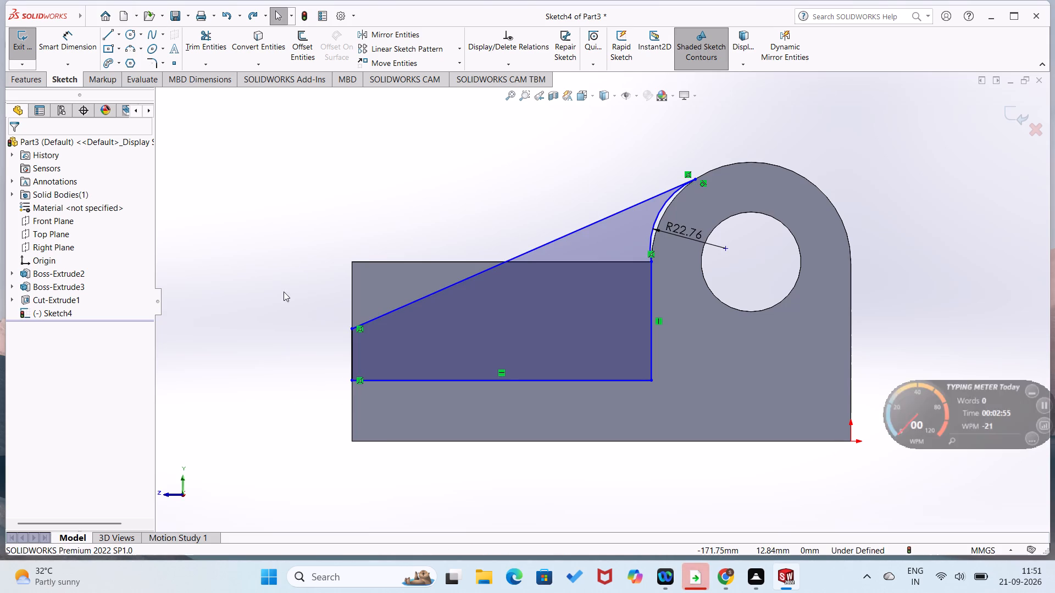
{"action": "right_click_drag", "start_coordinate": [284, 292], "coordinate": [288, 266]}
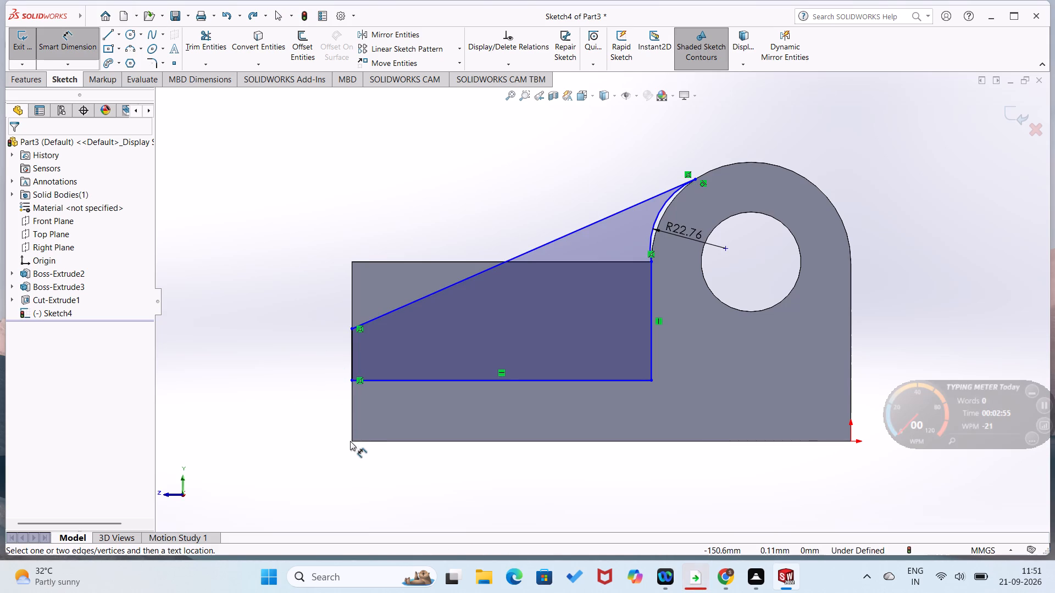
{"action": "left_click_drag", "start_coordinate": [351, 440], "coordinate": [347, 432]}
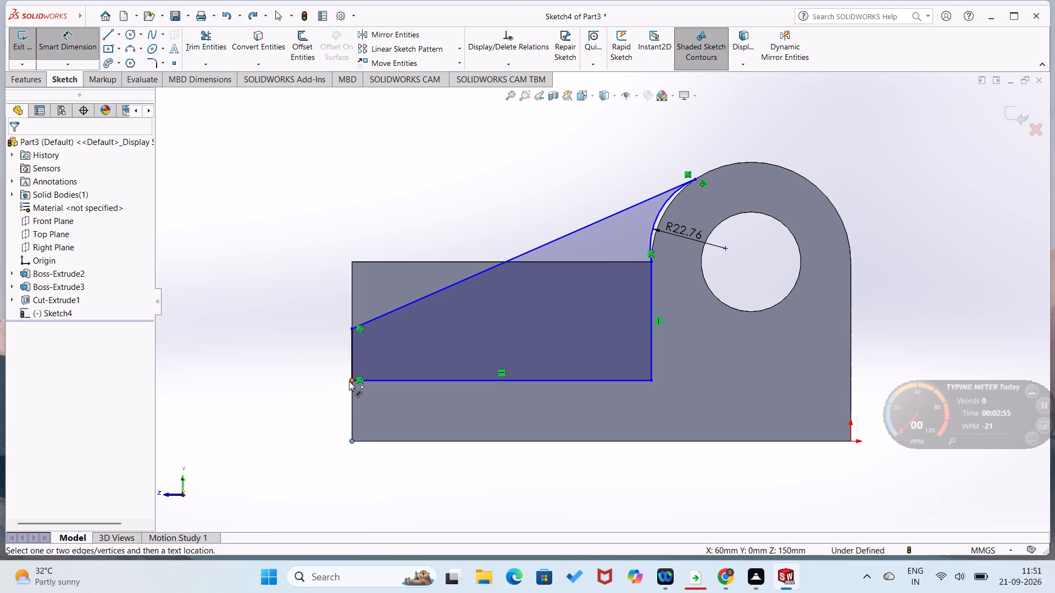
{"action": "left_click", "coordinate": [349, 381]}
{"action": "left_click", "coordinate": [332, 404]}
{"action": "type", "text": "12"}
{"action": "key", "text": "Return"}
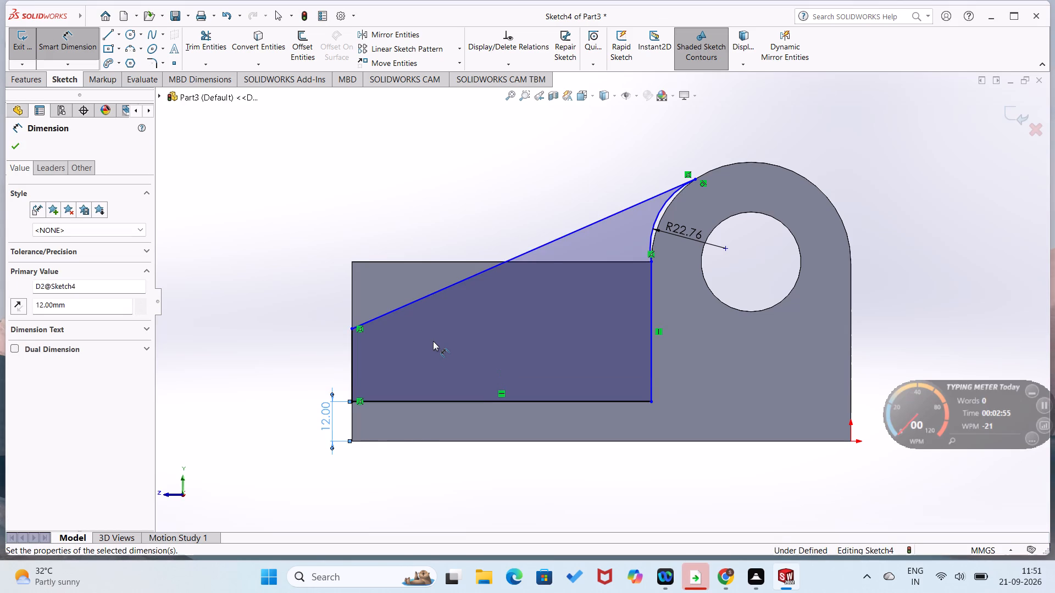
Dimension the profile's short vertical line on the block's end edge to 10 mm.
{"action": "left_click", "coordinate": [355, 371]}
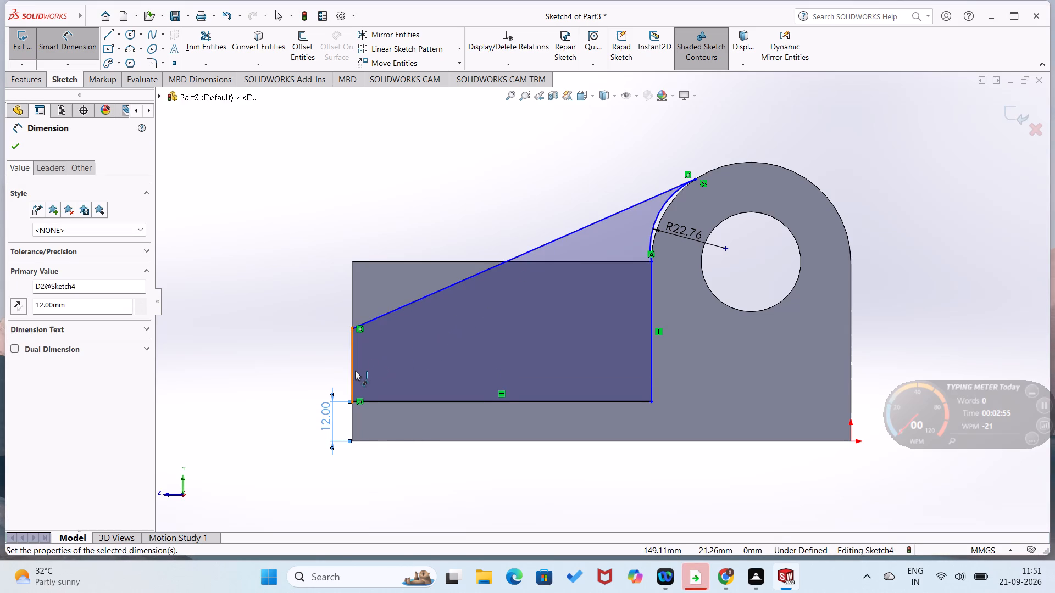
{"action": "left_click", "coordinate": [334, 374]}
{"action": "type", "text": "10"}
{"action": "key", "text": "Return"}
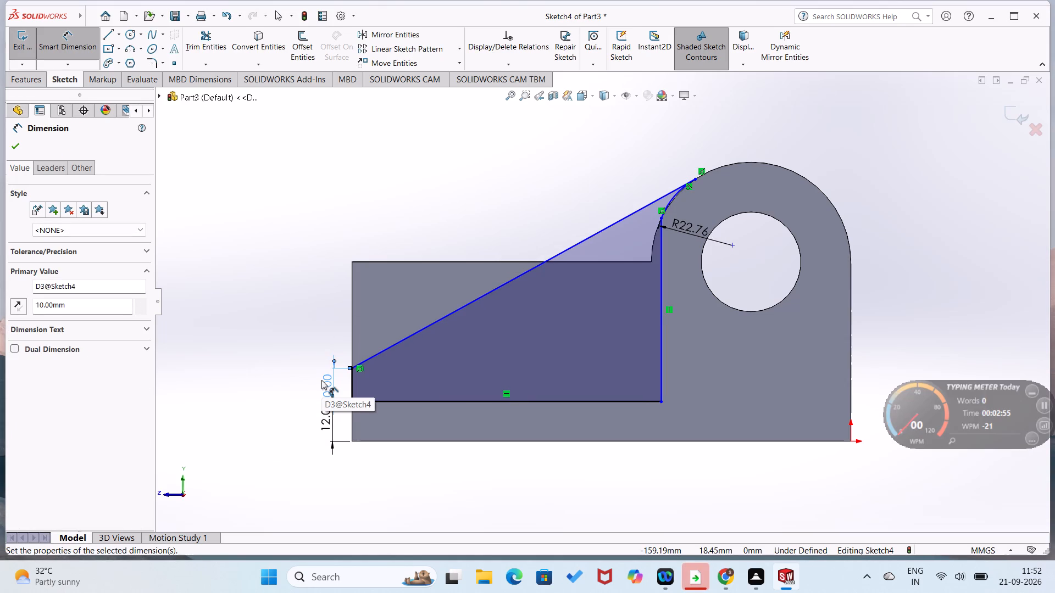
Set the length of the short vertical line on the block's end edge to 15 mm.
{"action": "double_click", "coordinate": [331, 386]}
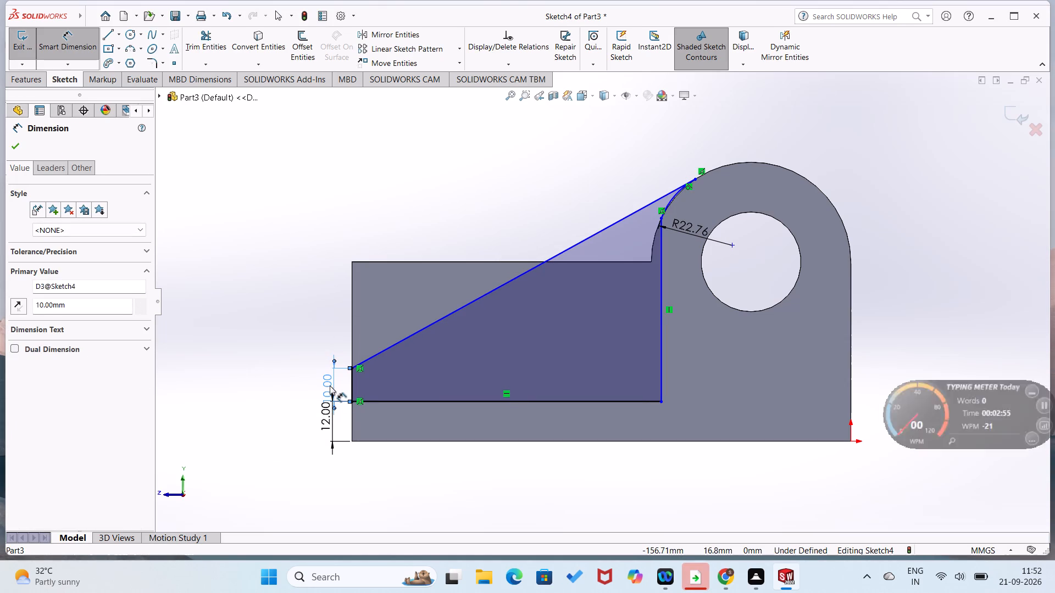
{"action": "double_click", "coordinate": [330, 385]}
{"action": "type", "text": "15"}
{"action": "key", "text": "Return"}
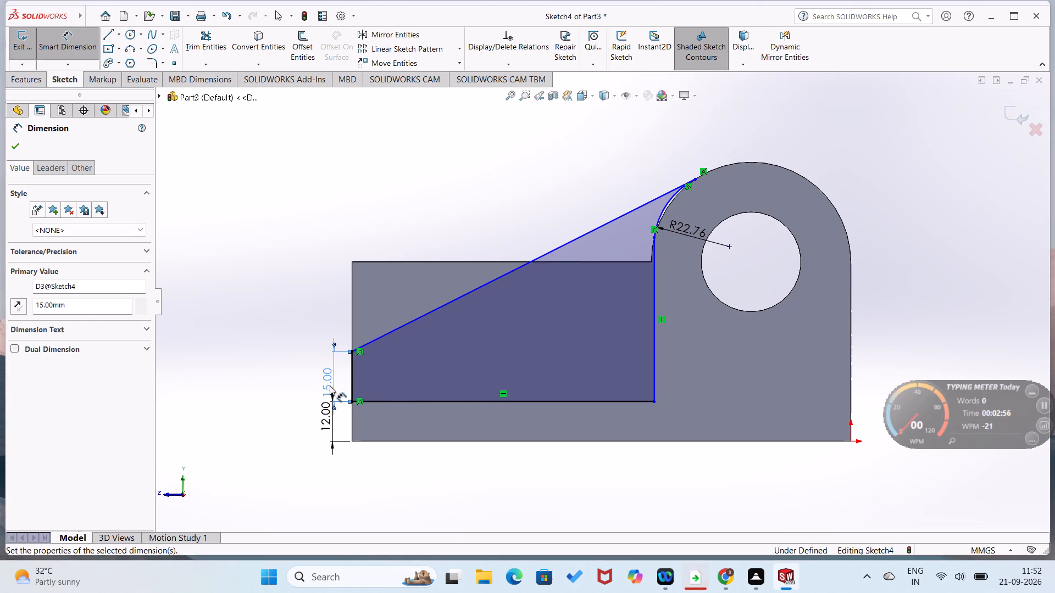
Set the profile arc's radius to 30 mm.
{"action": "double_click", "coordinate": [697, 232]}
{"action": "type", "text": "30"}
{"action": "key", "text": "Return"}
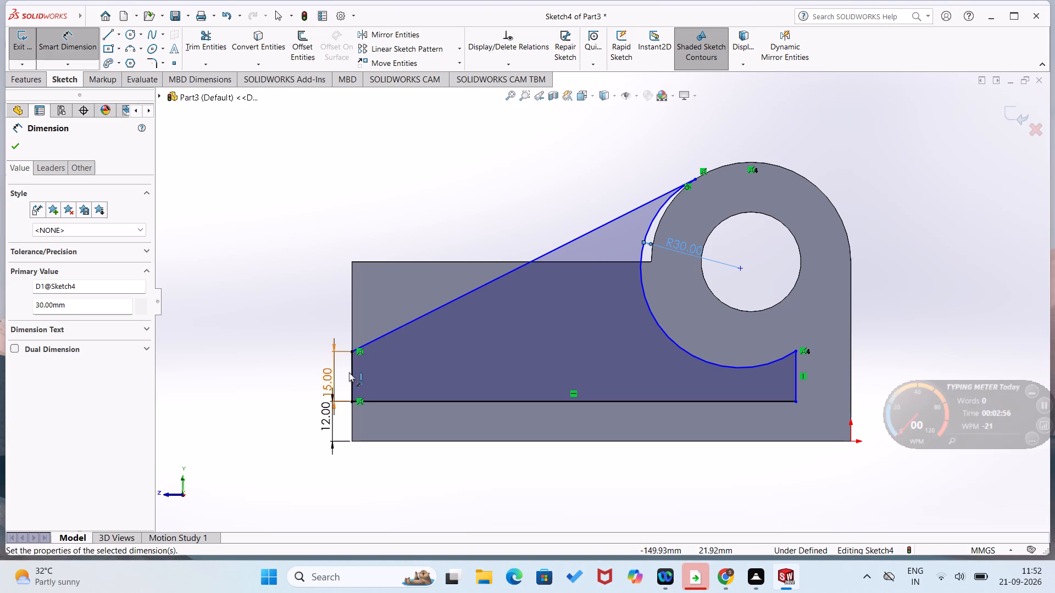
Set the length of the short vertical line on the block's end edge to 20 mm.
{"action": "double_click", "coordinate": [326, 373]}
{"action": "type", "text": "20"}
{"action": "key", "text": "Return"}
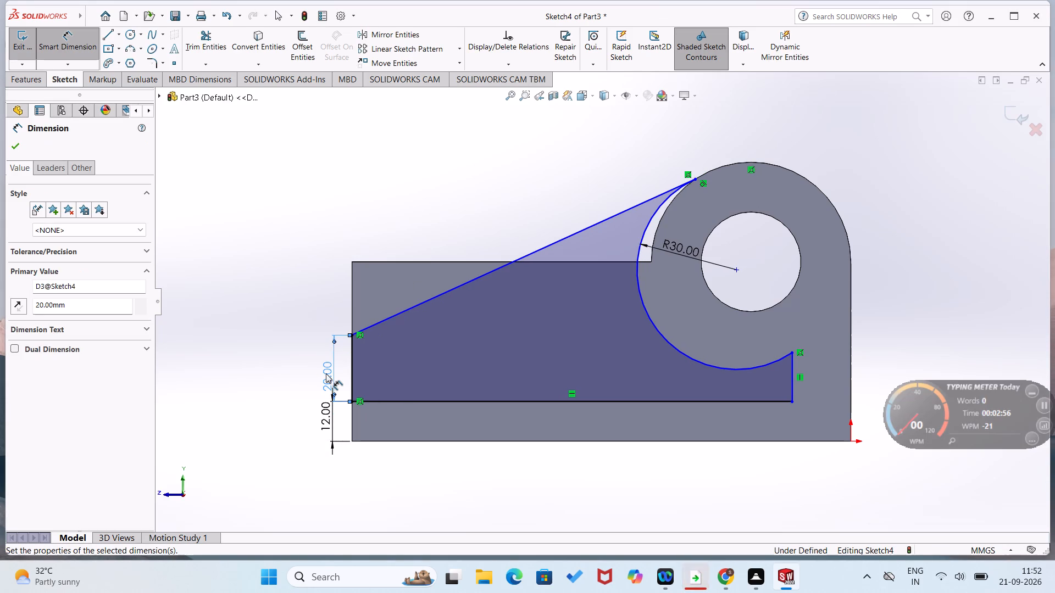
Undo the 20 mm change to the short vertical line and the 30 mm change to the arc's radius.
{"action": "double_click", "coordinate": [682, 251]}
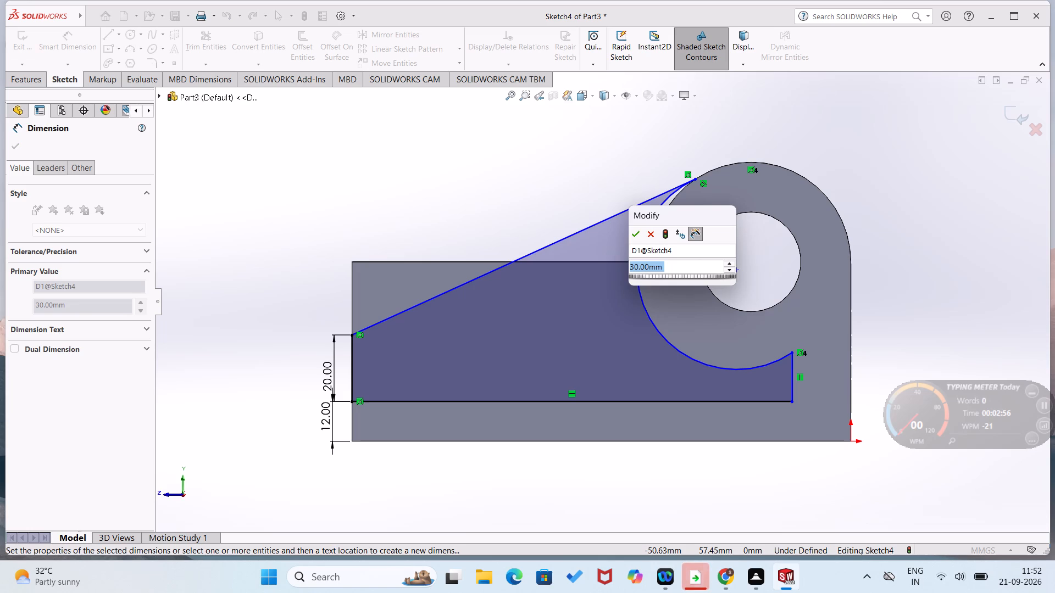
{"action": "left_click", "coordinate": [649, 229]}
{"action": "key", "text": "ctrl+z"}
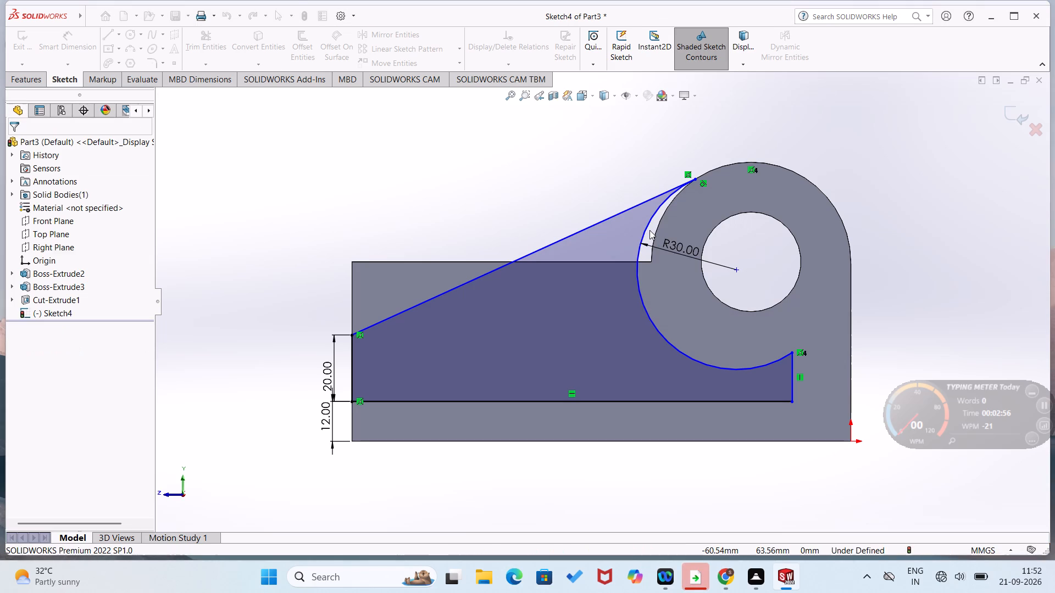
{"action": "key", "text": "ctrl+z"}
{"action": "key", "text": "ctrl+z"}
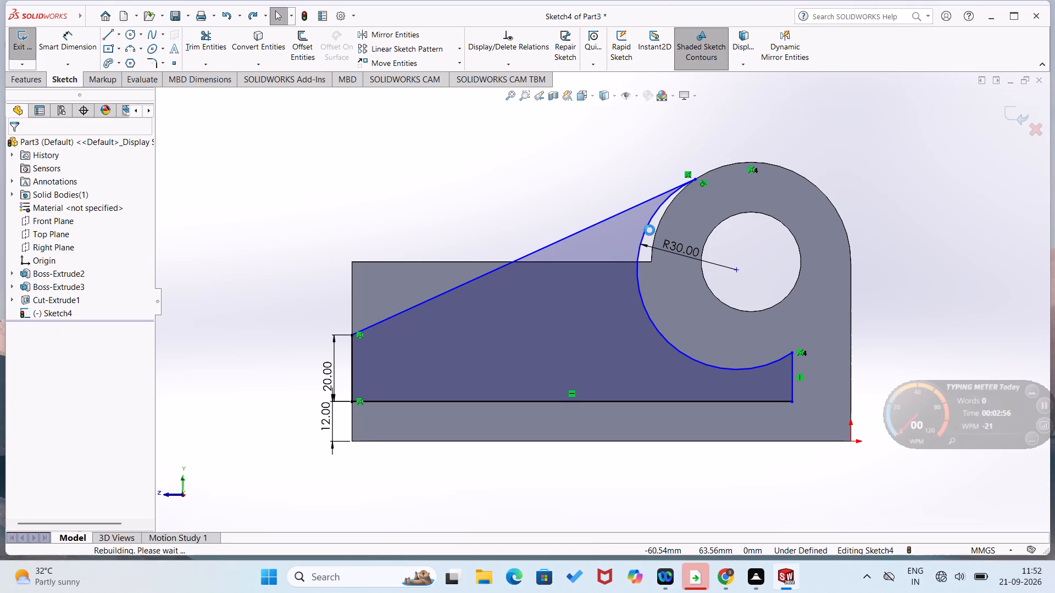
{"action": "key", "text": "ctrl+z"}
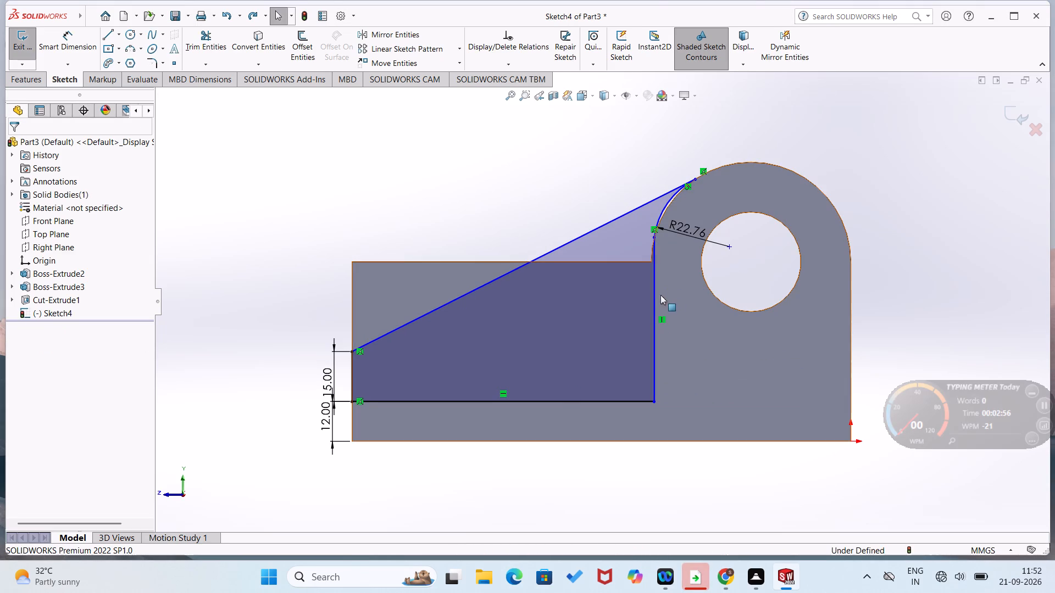
Dimension the profile's vertical line below the arc to 20 mm.
{"action": "left_click", "coordinate": [654, 306]}
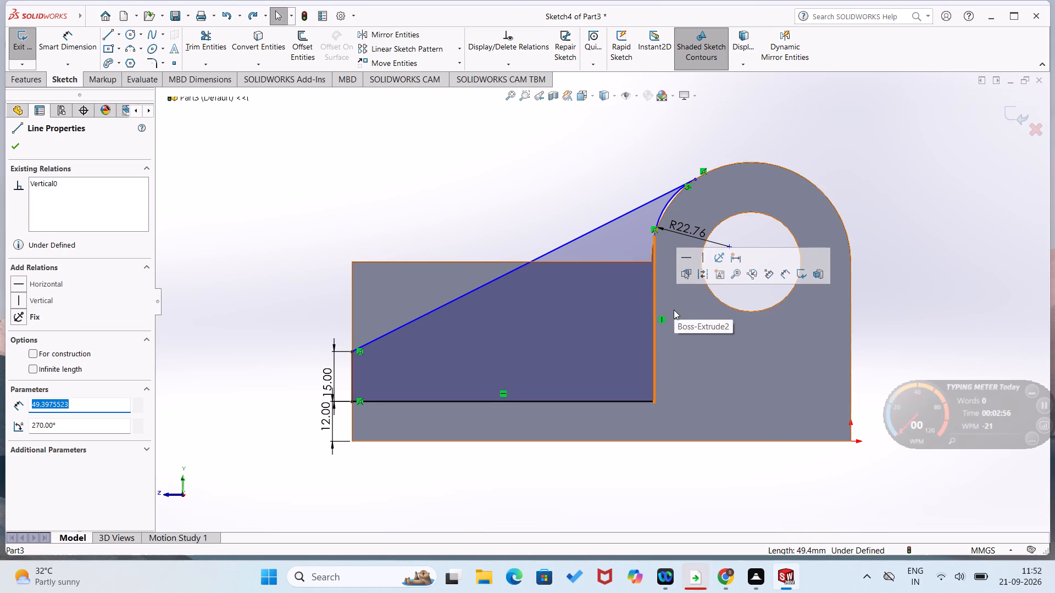
{"action": "key", "text": "Escape"}
{"action": "right_click_drag", "start_coordinate": [671, 320], "coordinate": [730, 228]}
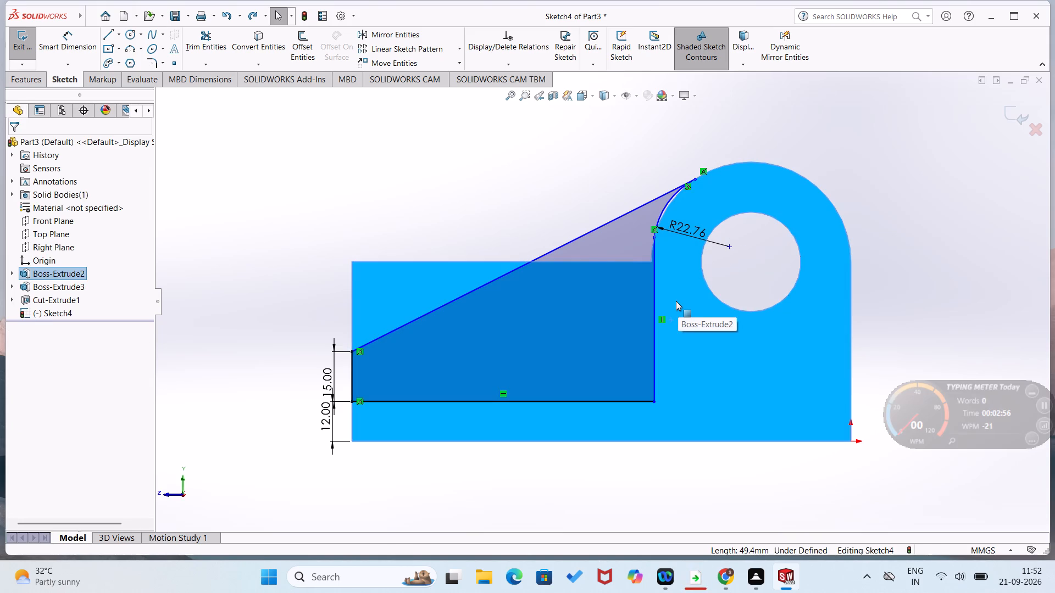
{"action": "right_click_drag", "start_coordinate": [900, 351], "coordinate": [912, 181]}
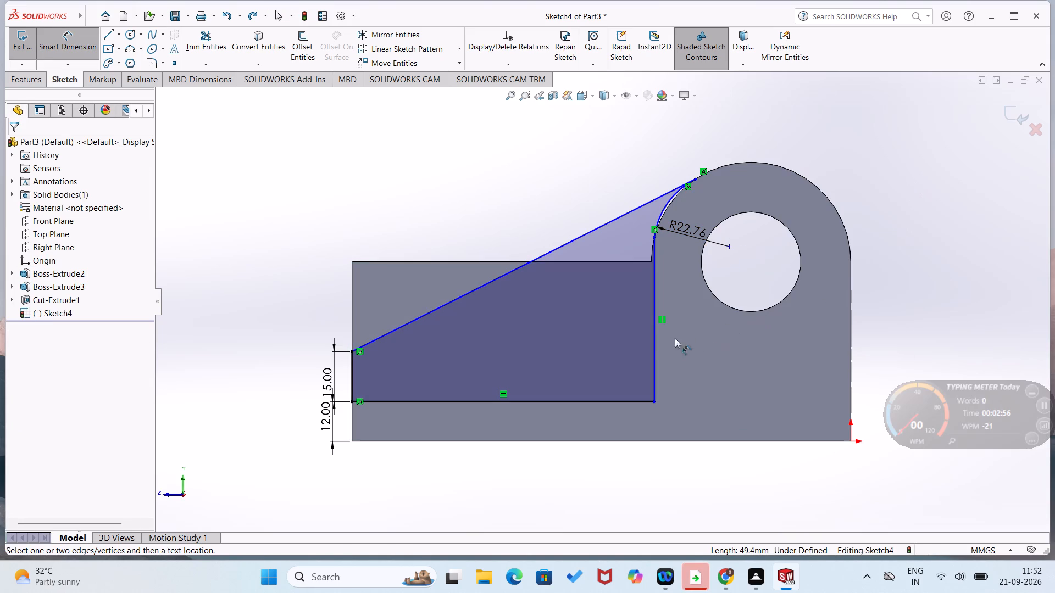
{"action": "left_click", "coordinate": [654, 347]}
{"action": "left_click_drag", "start_coordinate": [679, 346], "coordinate": [684, 345]}
{"action": "type", "text": "20"}
{"action": "key", "text": "Return"}
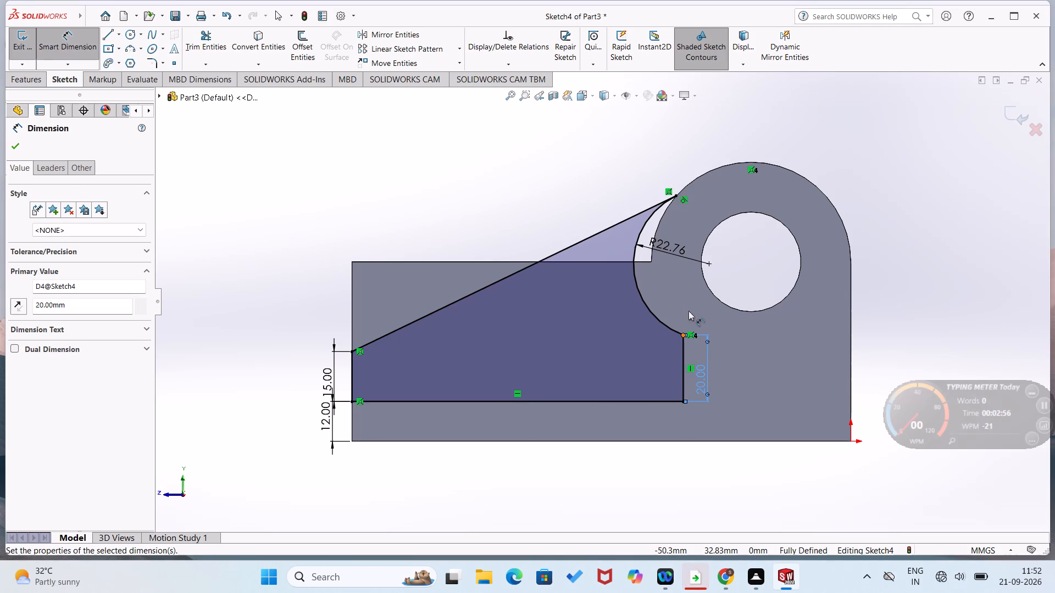
Set the profile arc's radius to 30 mm.
{"action": "double_click", "coordinate": [670, 248]}
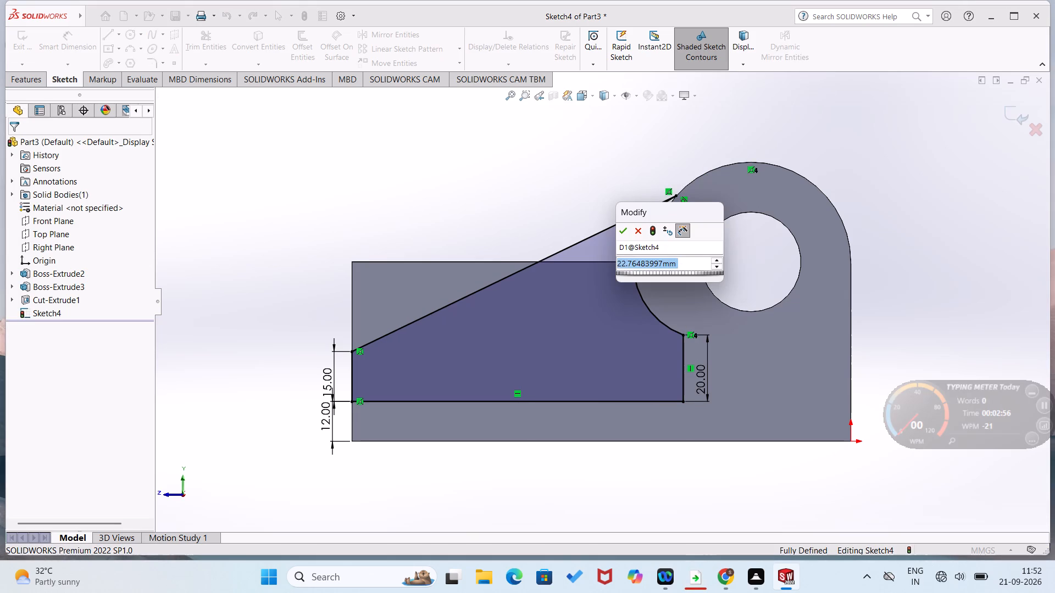
{"action": "type", "text": "30"}
{"action": "key", "text": "Return"}
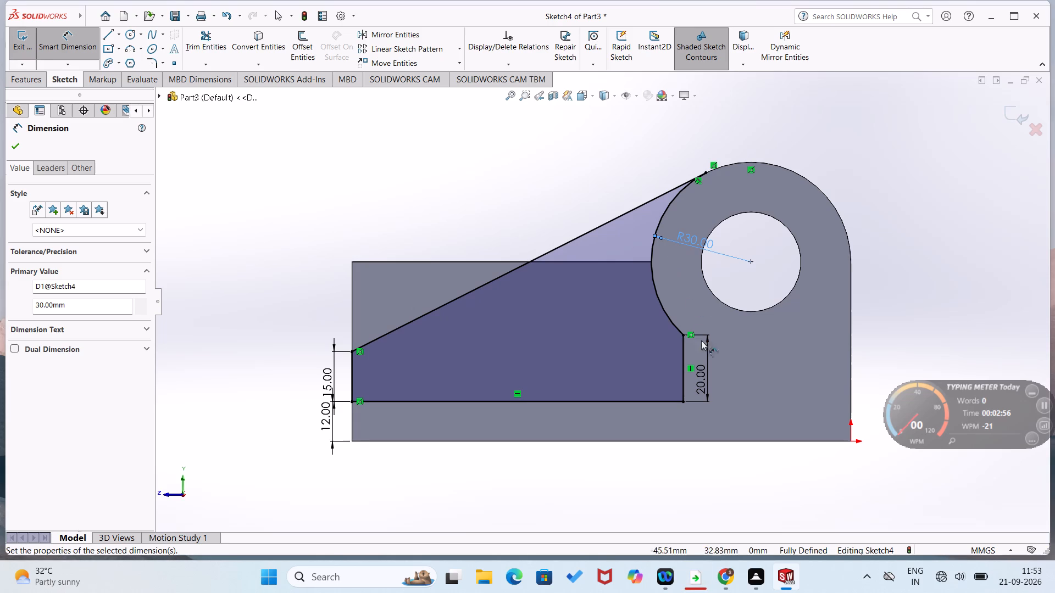
Set the length of the vertical line below the arc to 35 mm.
{"action": "double_click", "coordinate": [702, 375]}
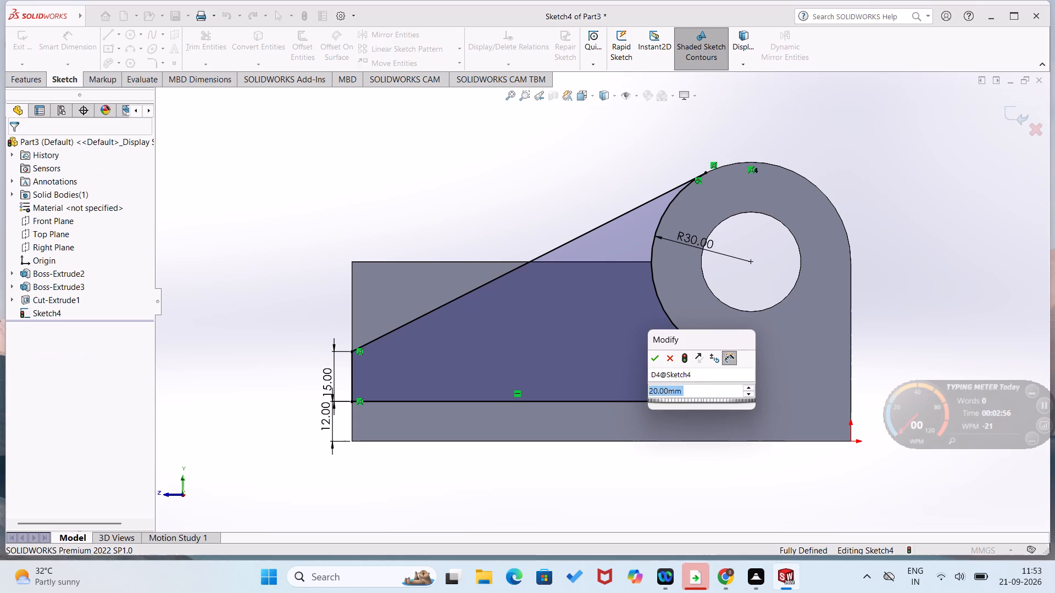
{"action": "key", "text": "3"}
{"action": "key", "text": "5"}
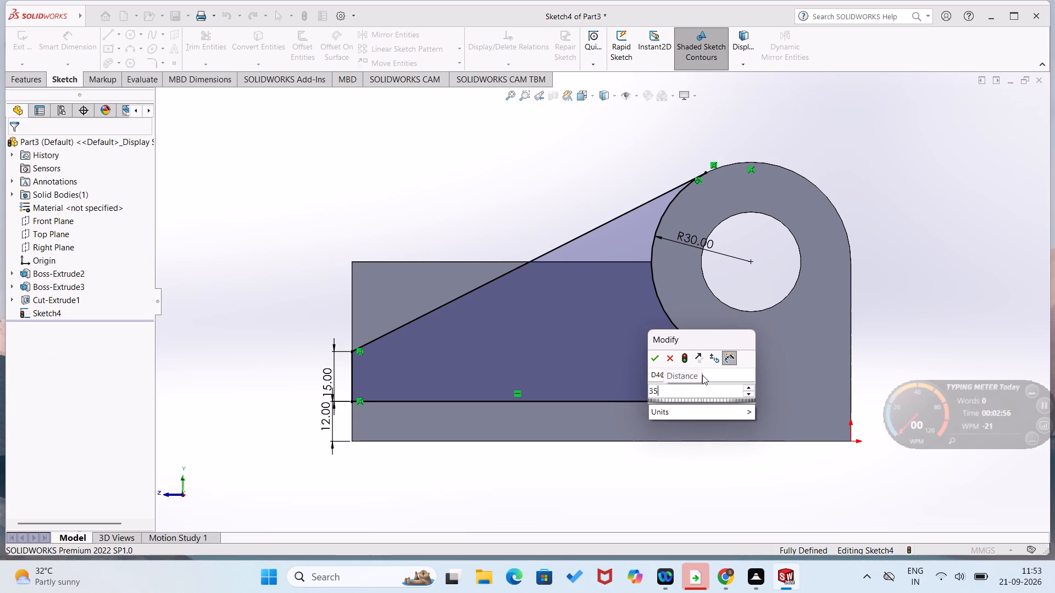
{"action": "key", "text": "Return"}
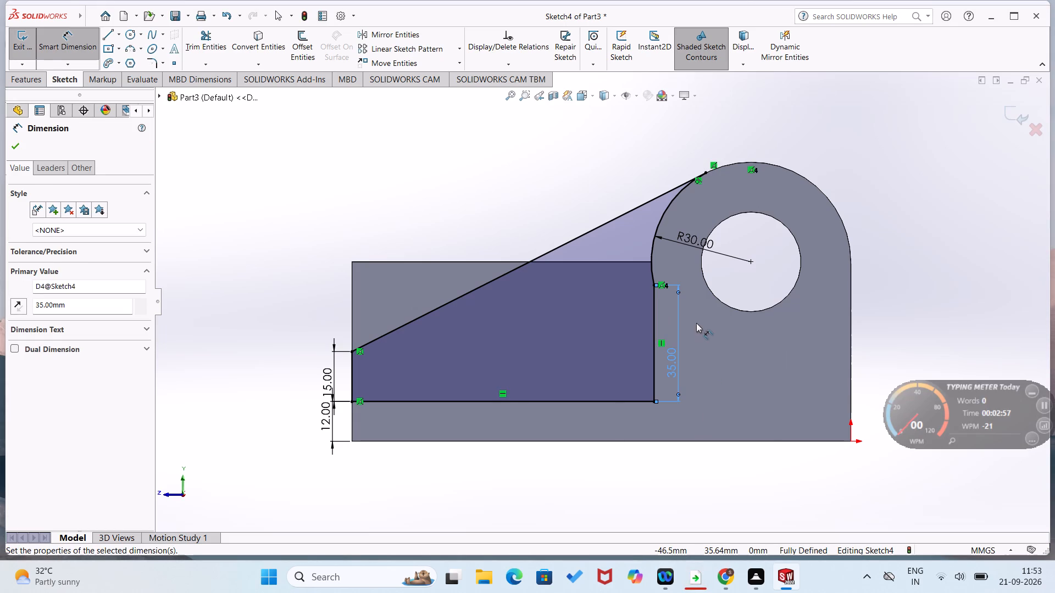
{"action": "key", "text": "Escape"}
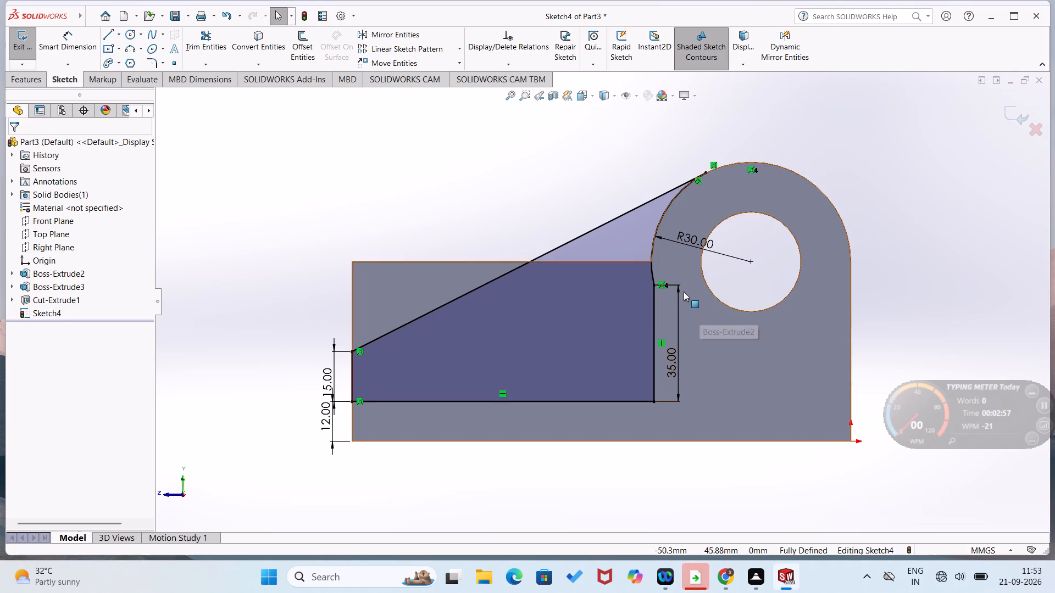
Check the vertical distance from the arc's lower end to the corner where the block's top edge meets the boss.
{"action": "right_click_drag", "start_coordinate": [682, 318], "coordinate": [717, 249]}
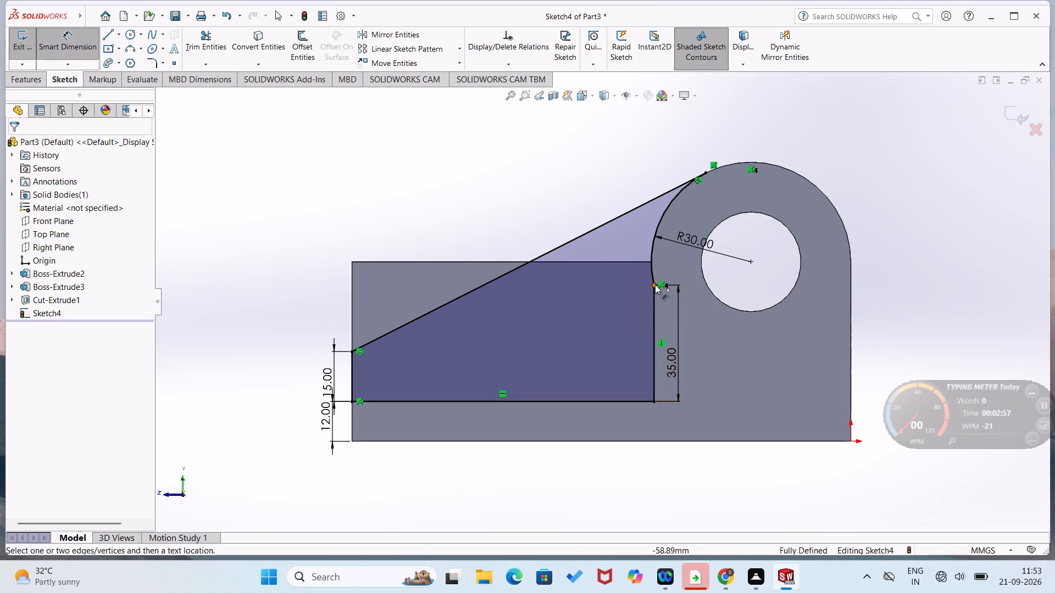
{"action": "left_click", "coordinate": [655, 284]}
{"action": "left_click", "coordinate": [651, 260]}
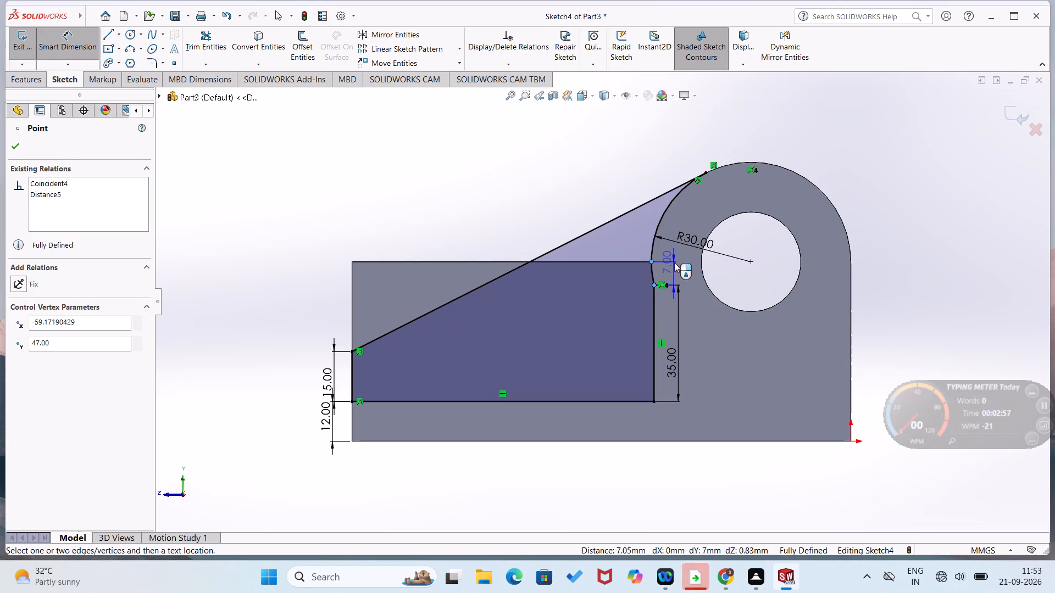
{"action": "key", "text": "Escape"}
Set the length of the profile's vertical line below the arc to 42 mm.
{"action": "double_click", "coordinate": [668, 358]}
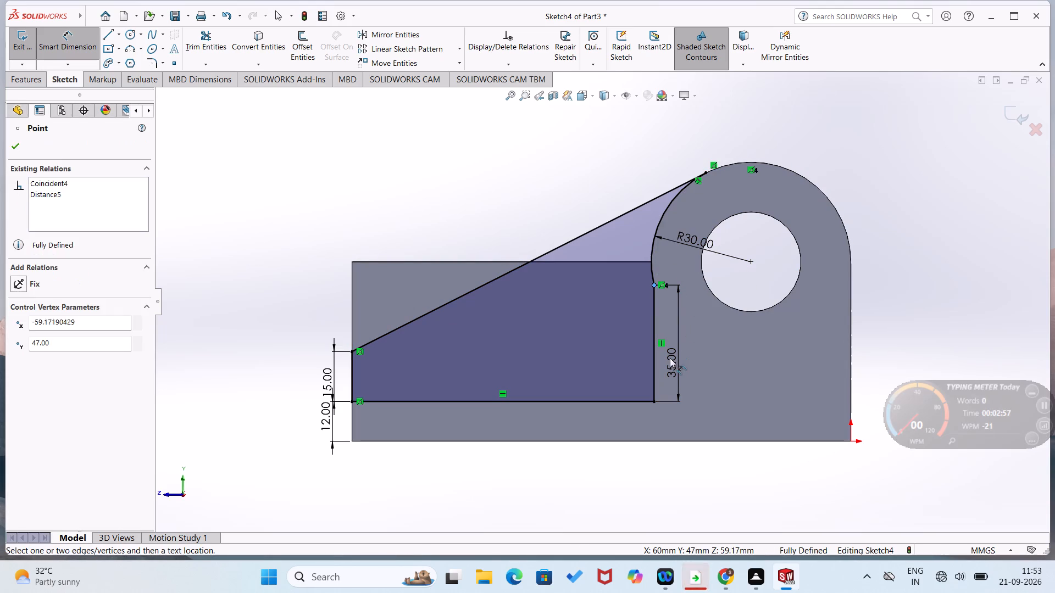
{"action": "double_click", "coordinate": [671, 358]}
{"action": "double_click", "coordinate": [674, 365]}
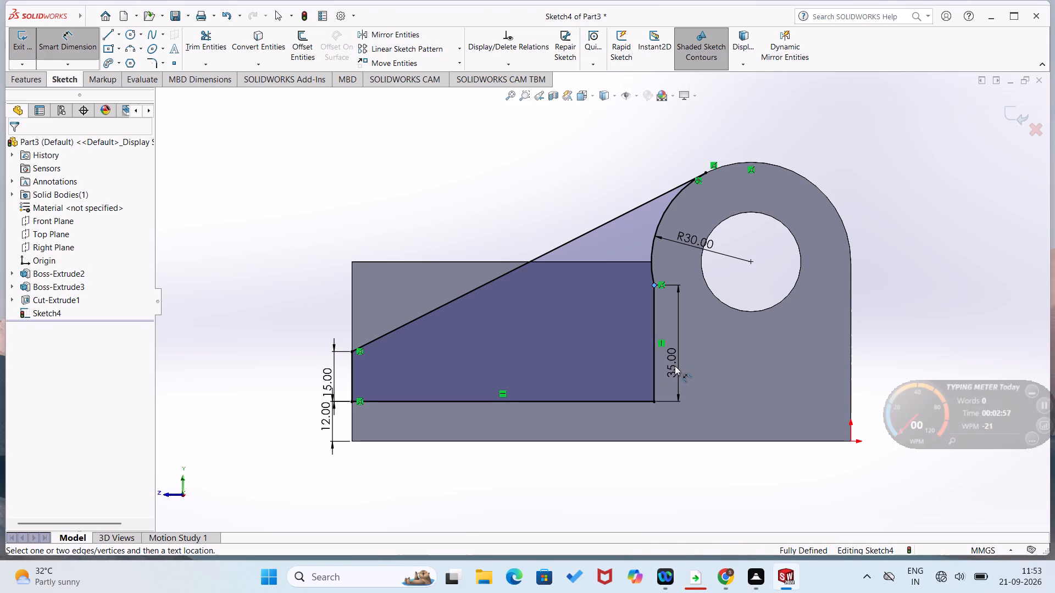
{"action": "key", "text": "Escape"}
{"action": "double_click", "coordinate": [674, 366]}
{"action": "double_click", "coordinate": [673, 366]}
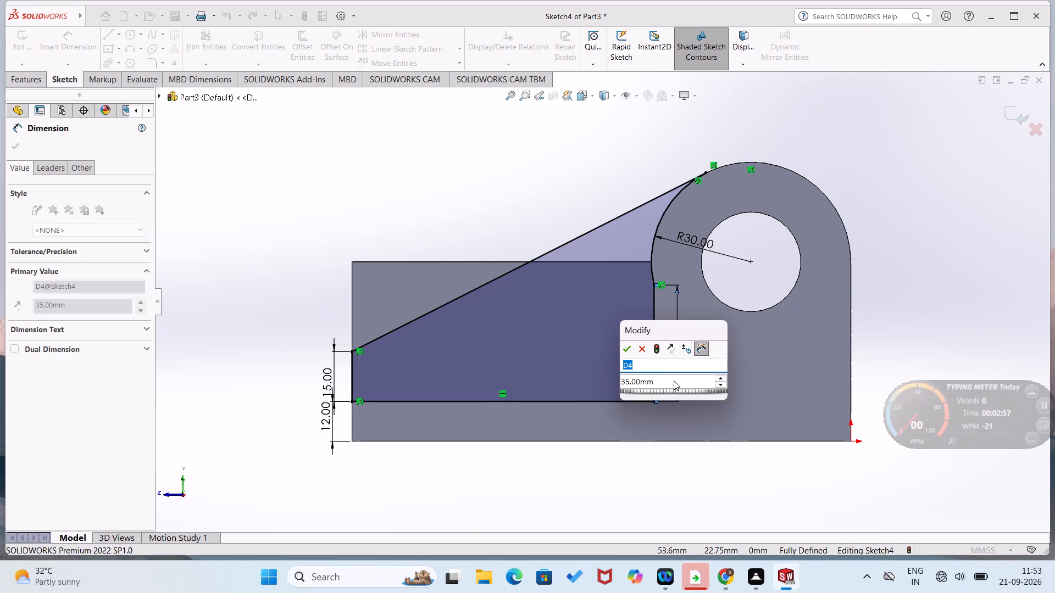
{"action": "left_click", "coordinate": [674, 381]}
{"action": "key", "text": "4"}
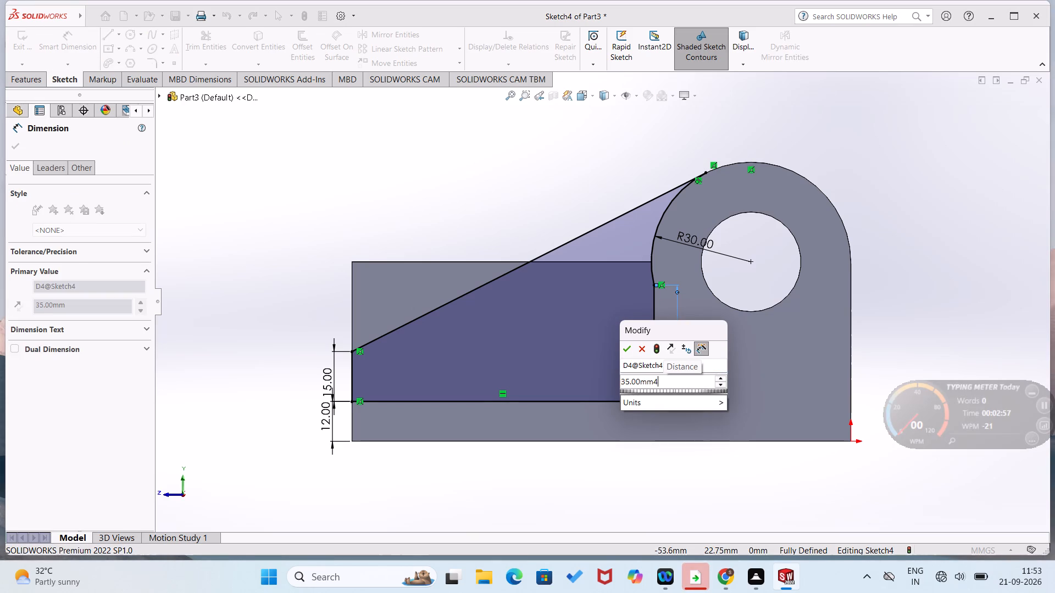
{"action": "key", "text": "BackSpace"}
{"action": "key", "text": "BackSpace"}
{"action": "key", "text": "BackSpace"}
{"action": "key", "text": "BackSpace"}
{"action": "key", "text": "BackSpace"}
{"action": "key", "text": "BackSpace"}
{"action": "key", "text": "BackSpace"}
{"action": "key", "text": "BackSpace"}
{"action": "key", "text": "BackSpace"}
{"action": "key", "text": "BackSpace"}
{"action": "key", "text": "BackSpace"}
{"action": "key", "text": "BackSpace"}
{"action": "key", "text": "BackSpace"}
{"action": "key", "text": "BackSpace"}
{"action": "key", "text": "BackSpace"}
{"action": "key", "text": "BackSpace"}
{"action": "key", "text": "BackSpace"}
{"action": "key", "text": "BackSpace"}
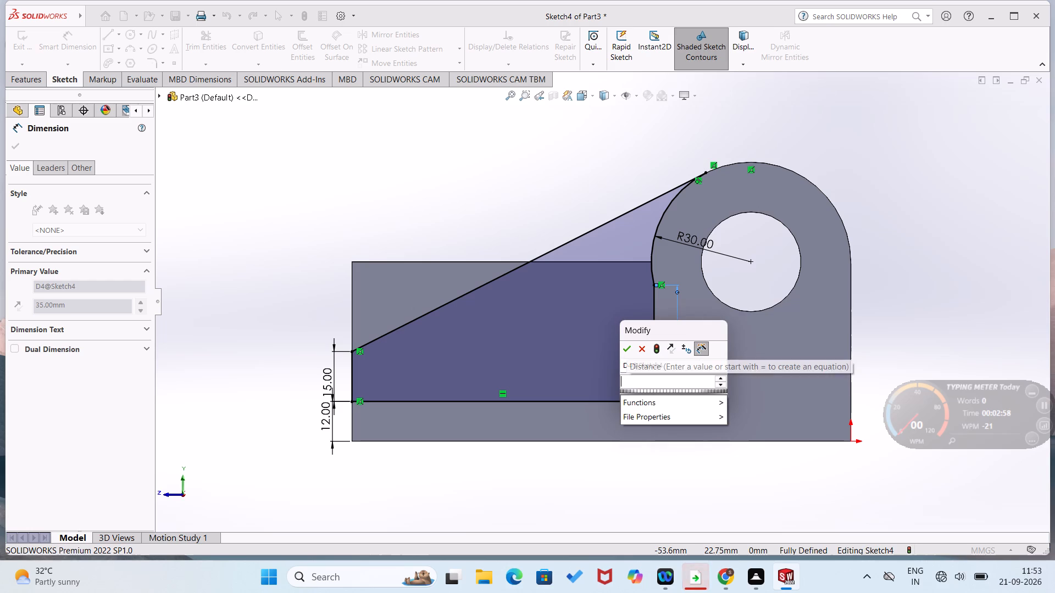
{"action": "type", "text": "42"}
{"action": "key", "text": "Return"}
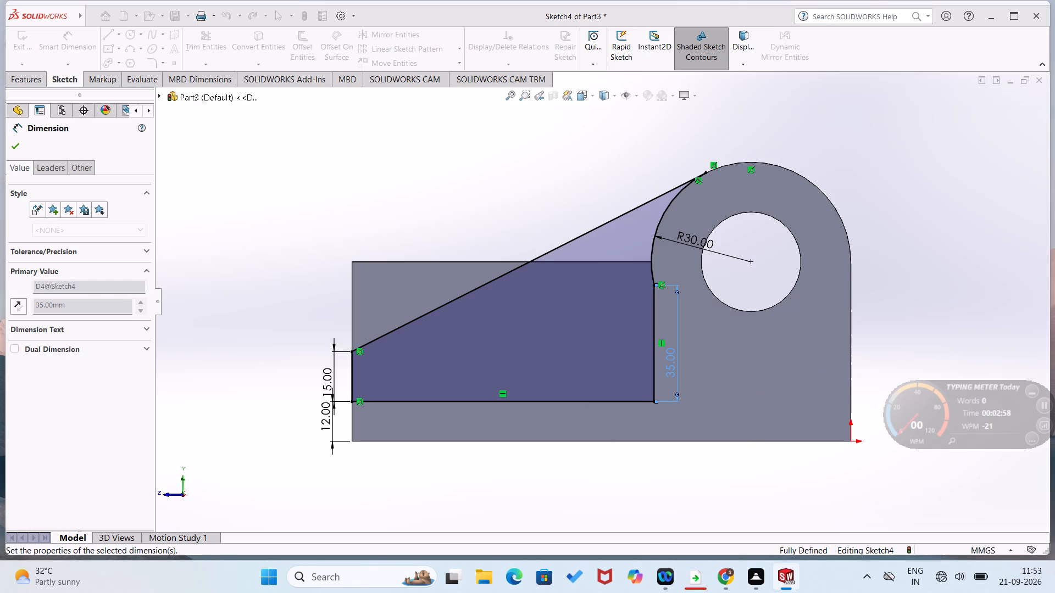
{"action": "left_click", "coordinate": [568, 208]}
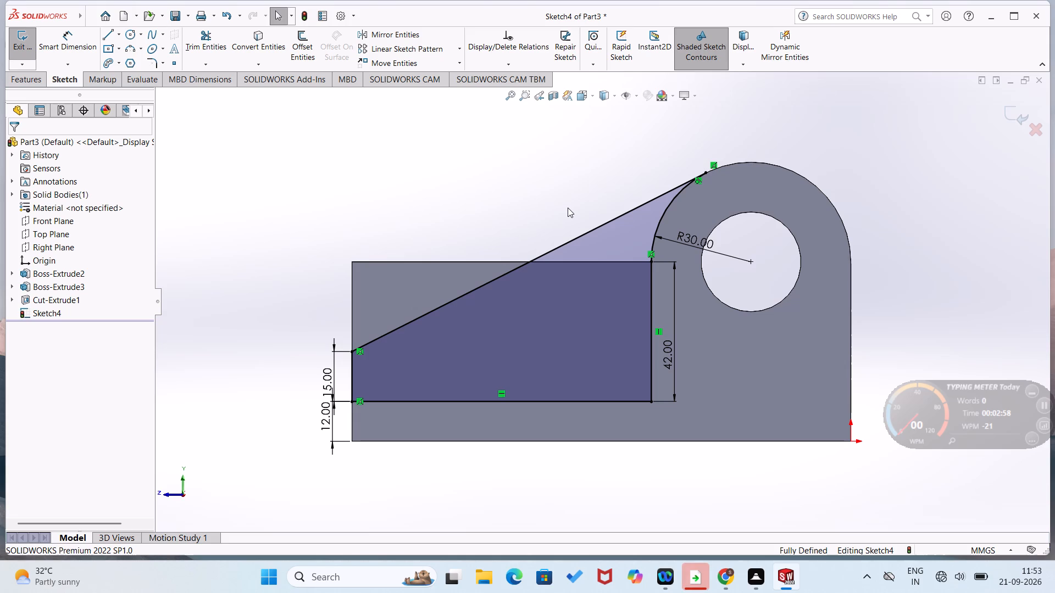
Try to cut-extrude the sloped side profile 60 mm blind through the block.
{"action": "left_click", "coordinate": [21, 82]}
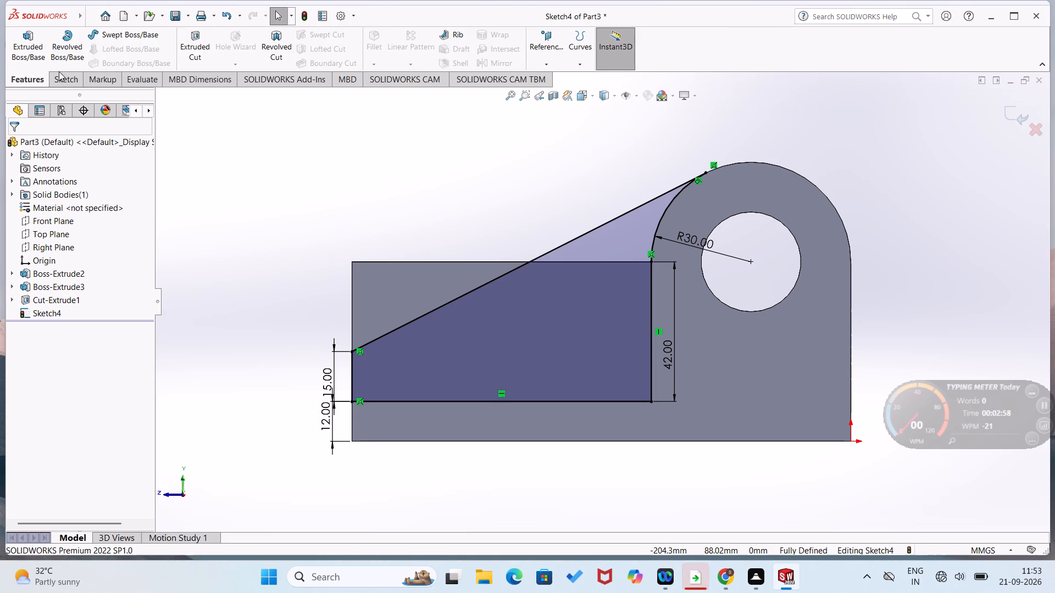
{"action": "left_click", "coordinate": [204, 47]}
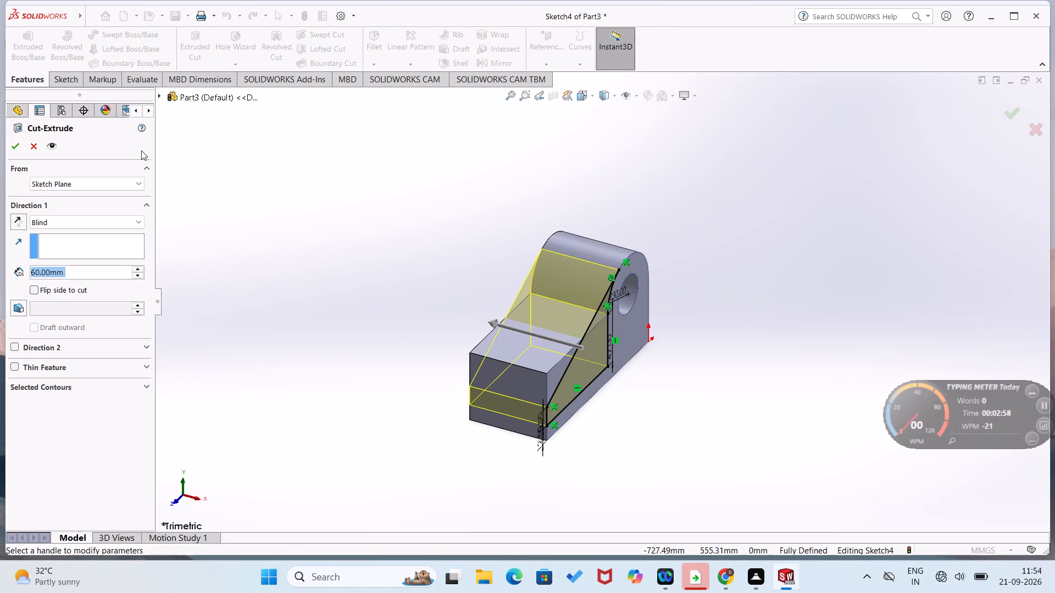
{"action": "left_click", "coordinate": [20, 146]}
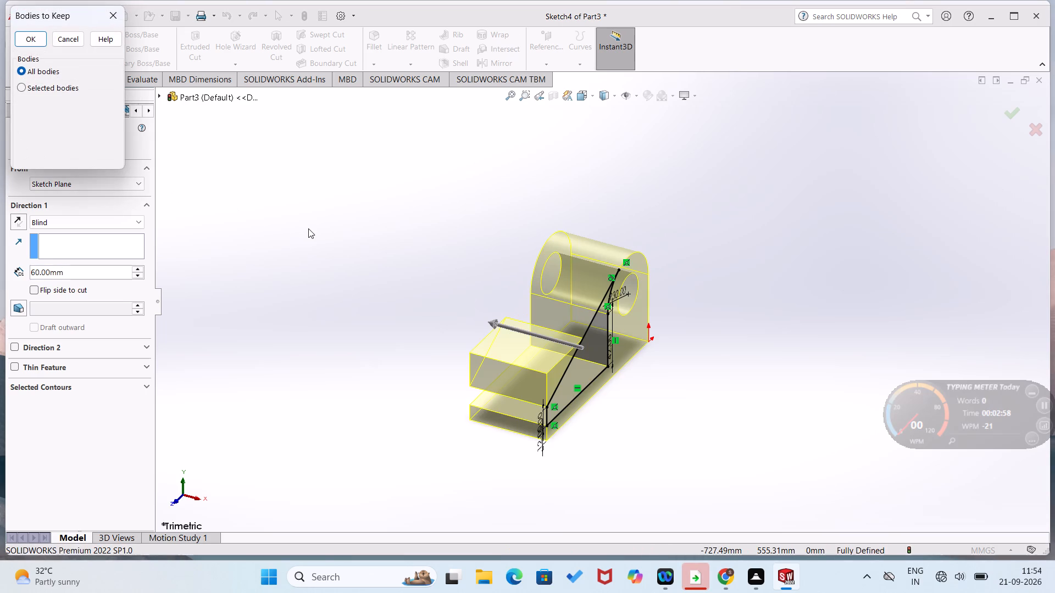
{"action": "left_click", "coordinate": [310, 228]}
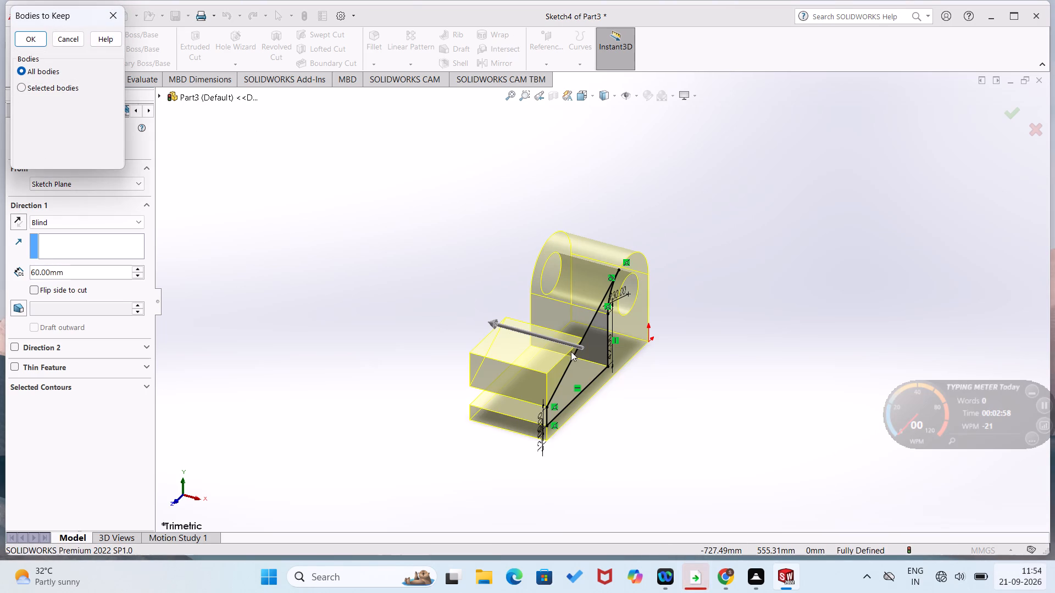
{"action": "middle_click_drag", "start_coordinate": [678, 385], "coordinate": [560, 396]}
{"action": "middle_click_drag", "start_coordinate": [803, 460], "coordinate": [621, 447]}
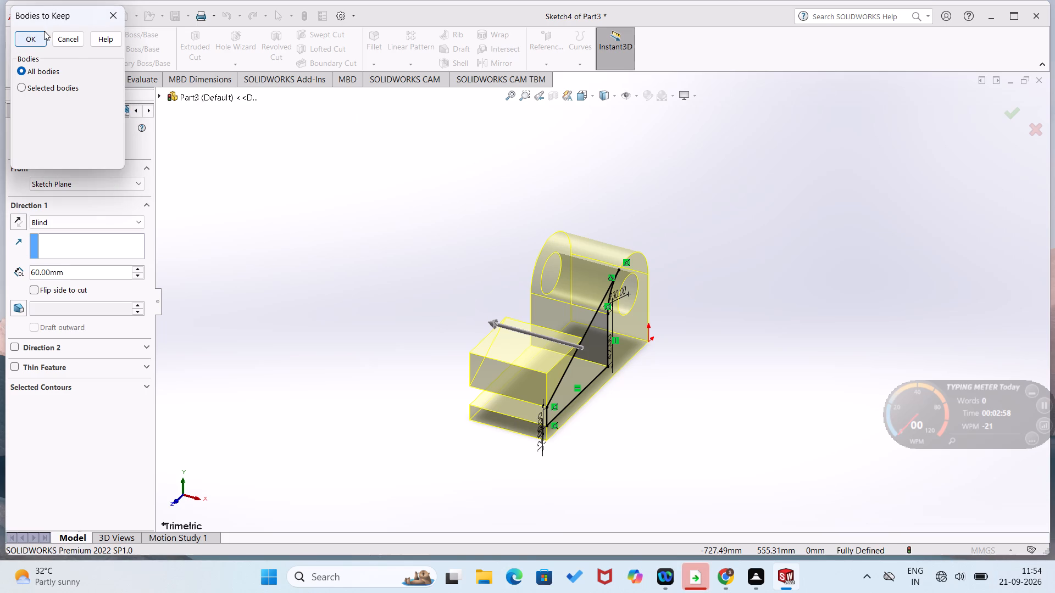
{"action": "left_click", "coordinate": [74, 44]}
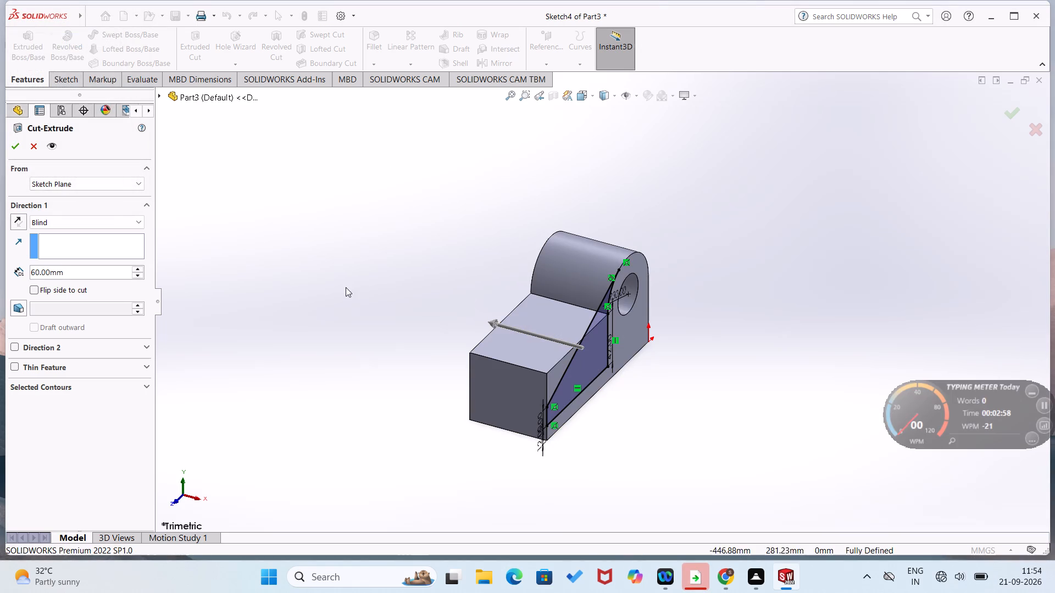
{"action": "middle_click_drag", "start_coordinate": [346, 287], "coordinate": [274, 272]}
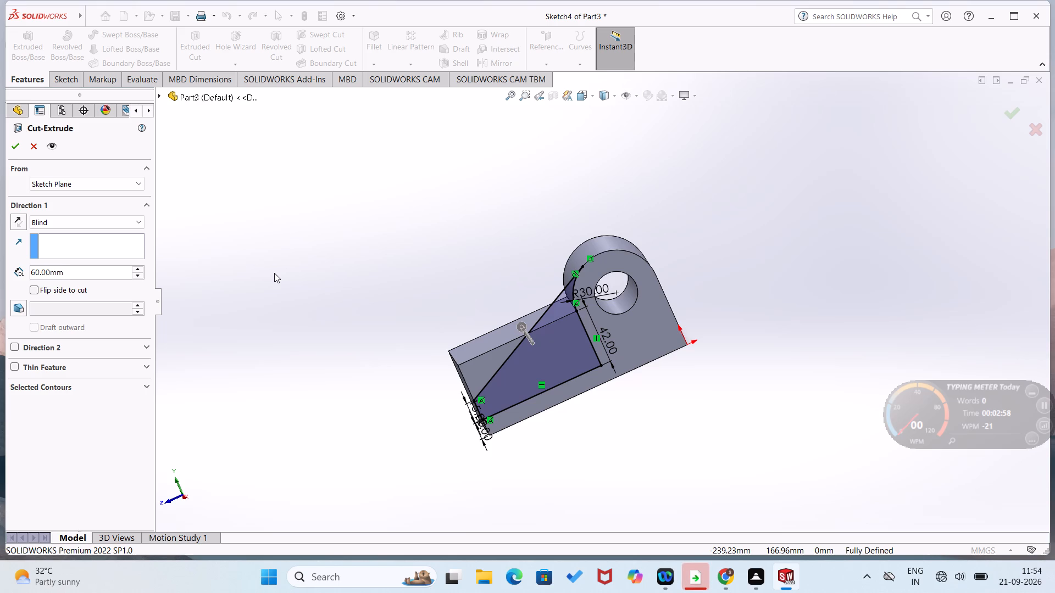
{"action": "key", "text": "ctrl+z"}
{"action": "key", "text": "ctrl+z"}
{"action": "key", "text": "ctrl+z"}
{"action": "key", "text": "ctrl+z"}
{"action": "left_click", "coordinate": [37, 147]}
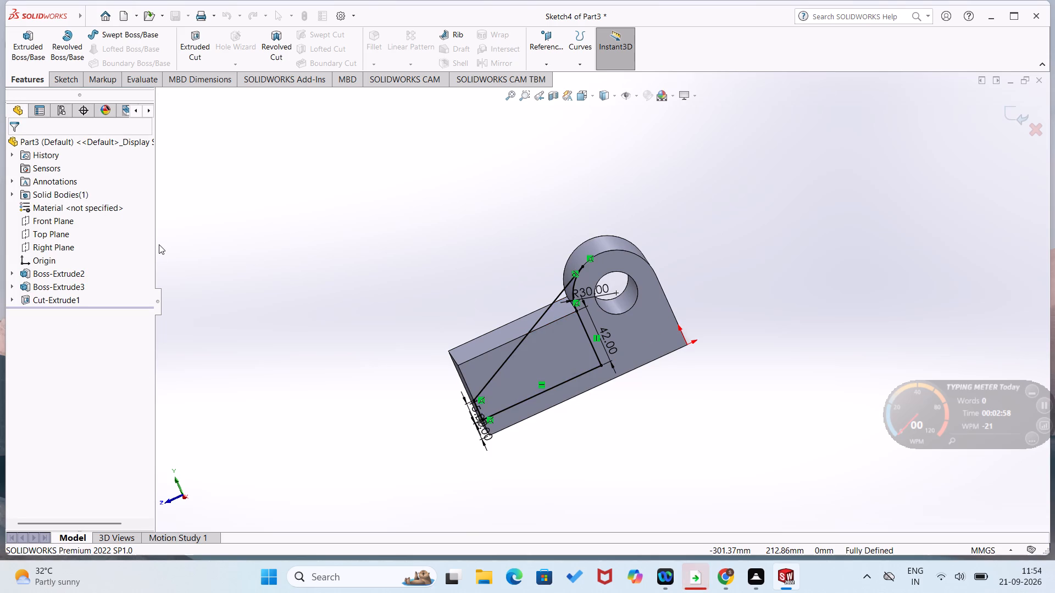
Undo the sloped profile's dimensions and geometry, its sketch, and the hole cut, back to the plain block with the boss.
{"action": "key", "text": "ctrl+z"}
{"action": "key", "text": "ctrl+z"}
{"action": "key", "text": "ctrl+z"}
{"action": "key", "text": "ctrl+z"}
{"action": "key", "text": "ctrl+z"}
{"action": "key", "text": "ctrl+z"}
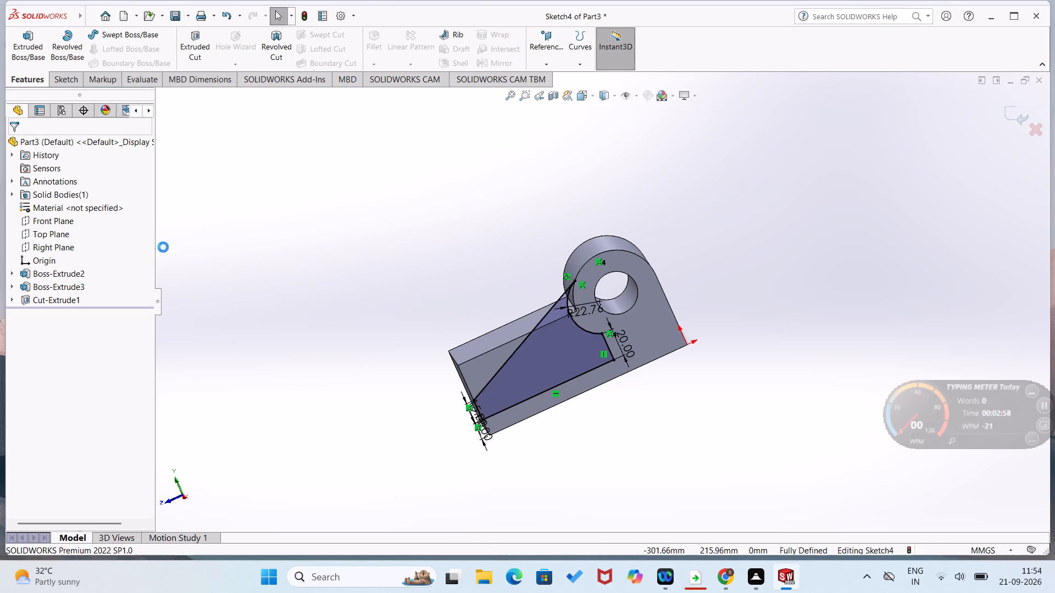
{"action": "key", "text": "ctrl+z"}
{"action": "key", "text": "ctrl+z"}
{"action": "key", "text": "ctrl+z"}
{"action": "key", "text": "ctrl+z"}
{"action": "key", "text": "ctrl+z"}
{"action": "key", "text": "ctrl+z"}
{"action": "key", "text": "ctrl+z"}
{"action": "key", "text": "ctrl+z"}
{"action": "key", "text": "ctrl+z"}
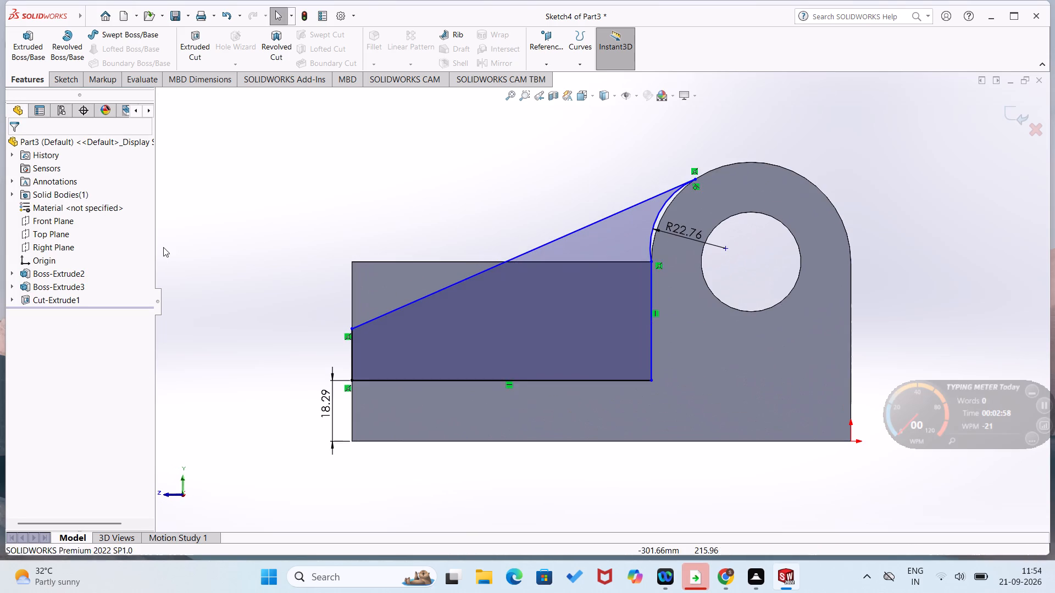
{"action": "key", "text": "ctrl+z"}
{"action": "key", "text": "ctrl+z"}
{"action": "key", "text": "ctrl+z"}
{"action": "key", "text": "ctrl+z"}
{"action": "key", "text": "ctrl+z"}
{"action": "key", "text": "ctrl+z"}
{"action": "key", "text": "ctrl+z"}
{"action": "key", "text": "ctrl+z"}
{"action": "key", "text": "ctrl+z"}
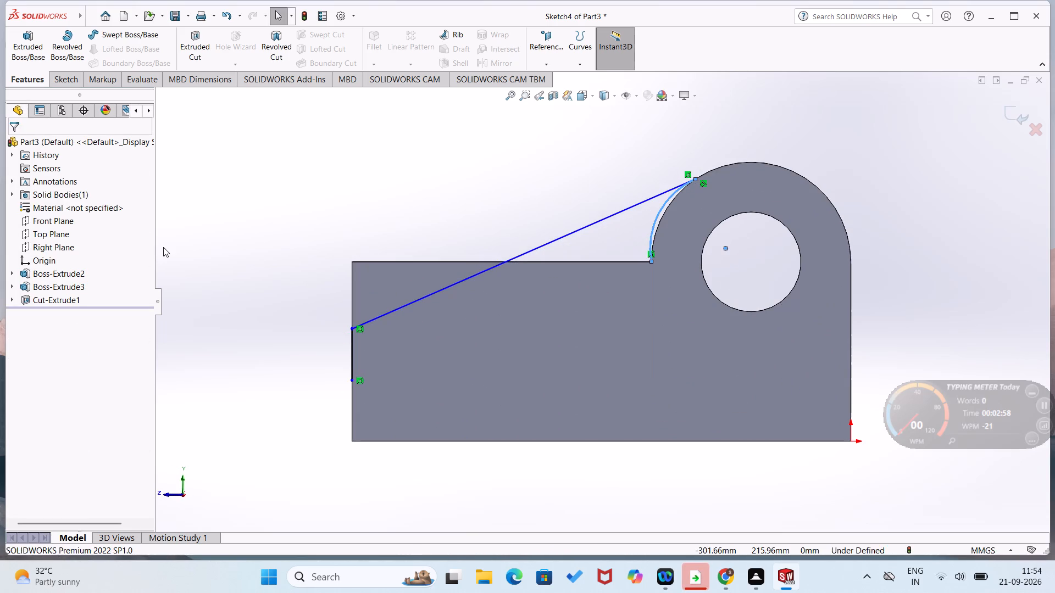
{"action": "key", "text": "ctrl+z"}
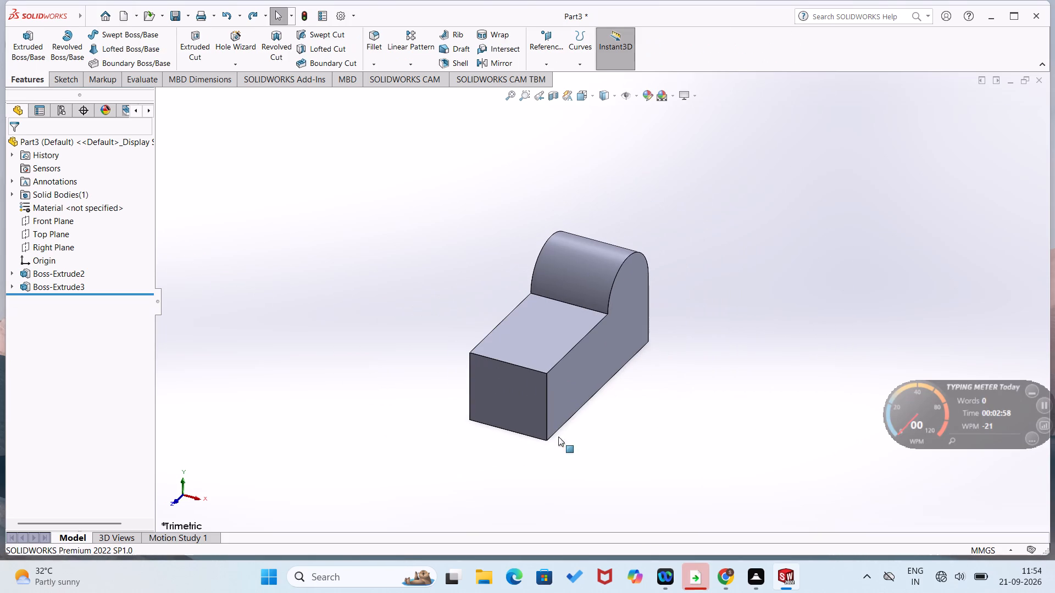
Sketch a circle concentric with the boss on the block's side face and dimension its diameter to 30 mm.
{"action": "right_click", "coordinate": [594, 365]}
{"action": "left_click", "coordinate": [624, 322]}
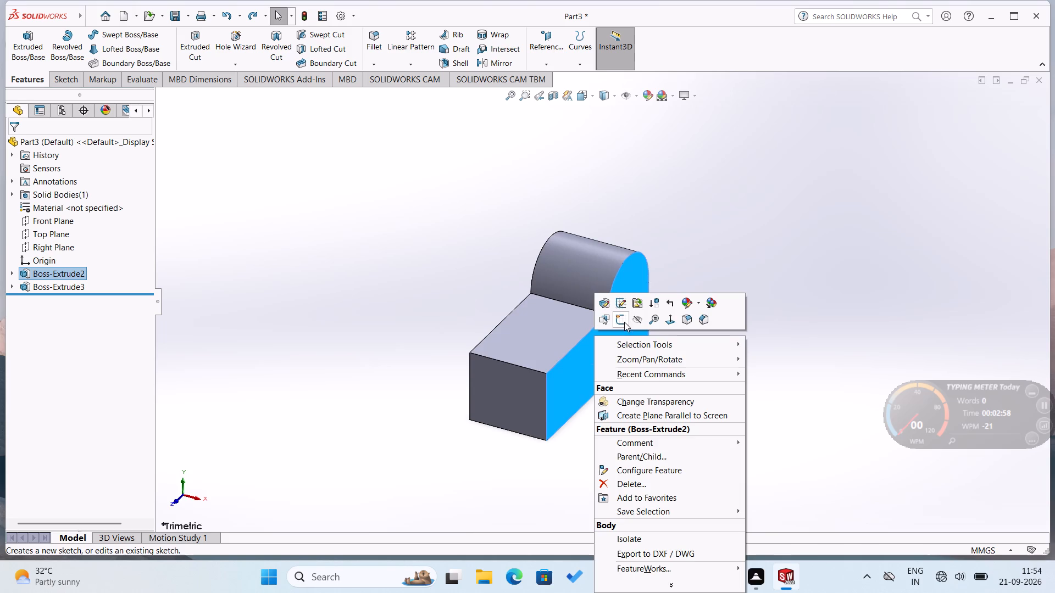
{"action": "left_click_drag", "start_coordinate": [485, 206], "coordinate": [387, 239]}
{"action": "right_click_drag", "start_coordinate": [413, 225], "coordinate": [574, 165]}
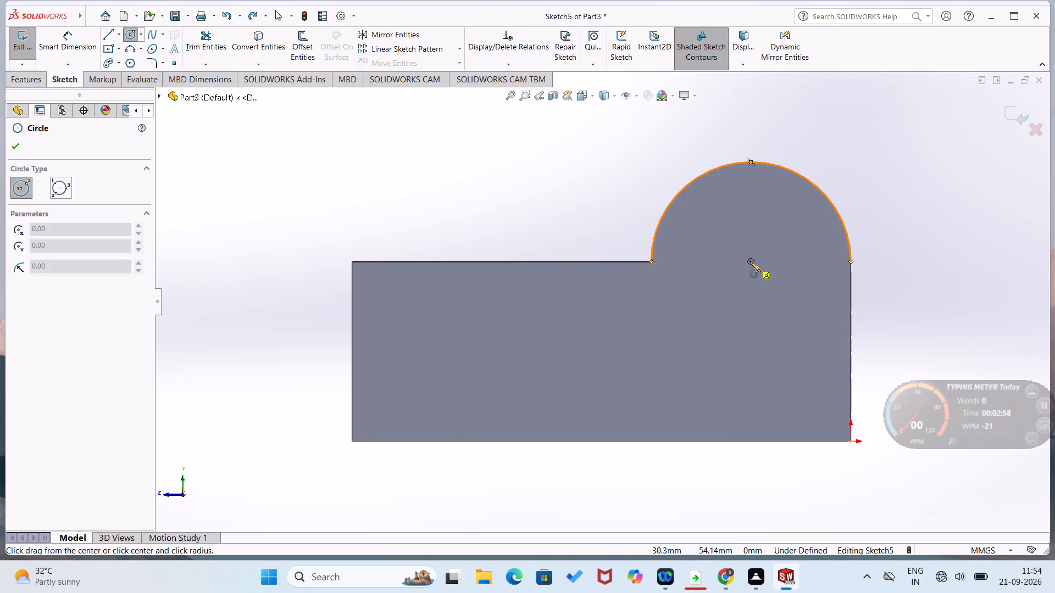
{"action": "left_click", "coordinate": [750, 261]}
{"action": "left_click", "coordinate": [756, 295]}
{"action": "right_click_drag", "start_coordinate": [776, 266], "coordinate": [851, 173]}
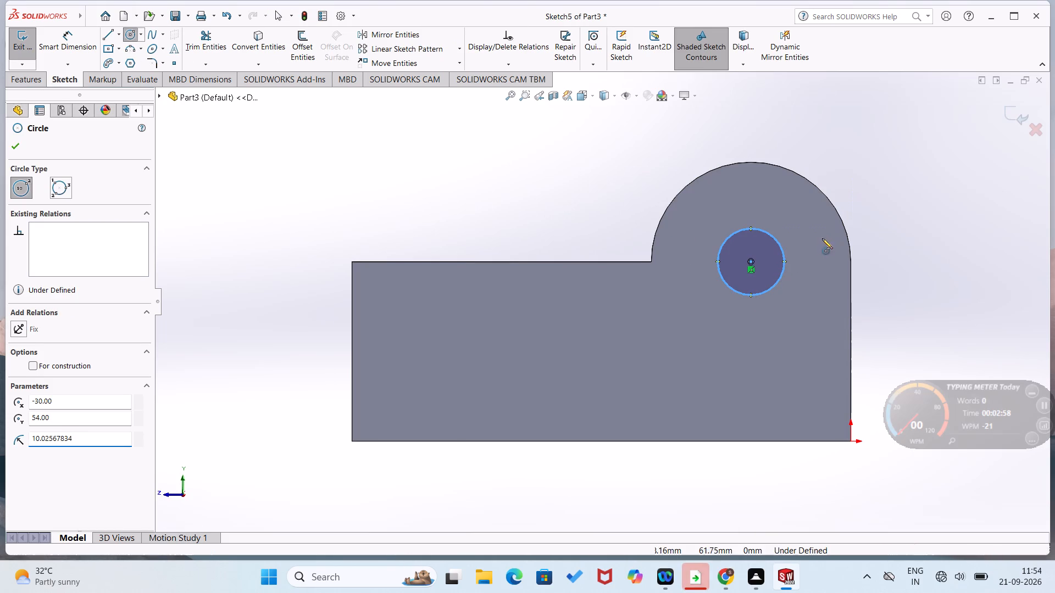
{"action": "right_click_drag", "start_coordinate": [790, 263], "coordinate": [848, 155]}
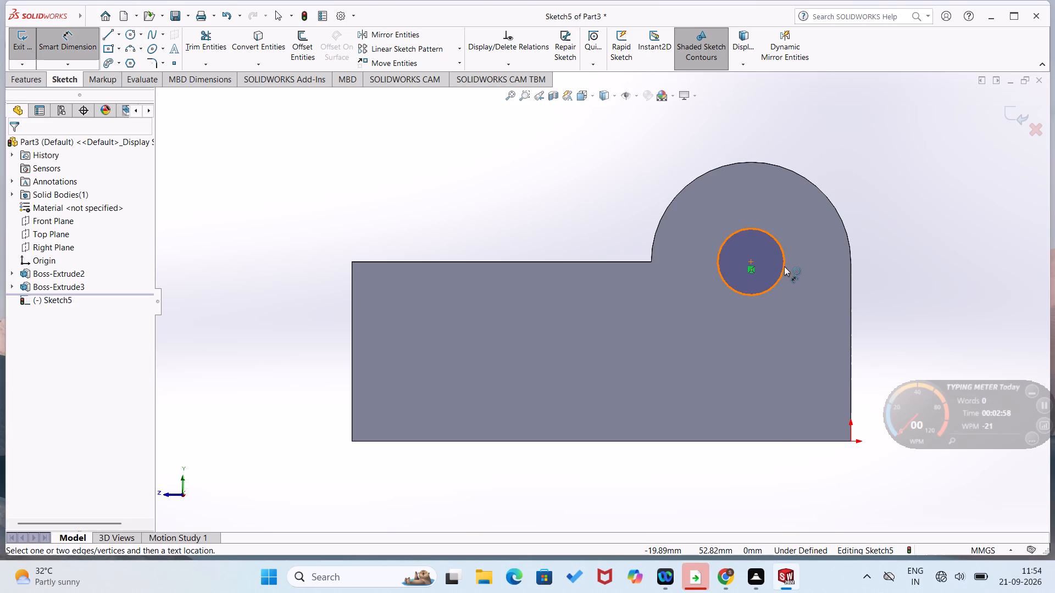
{"action": "left_click", "coordinate": [784, 266]}
{"action": "left_click", "coordinate": [808, 268]}
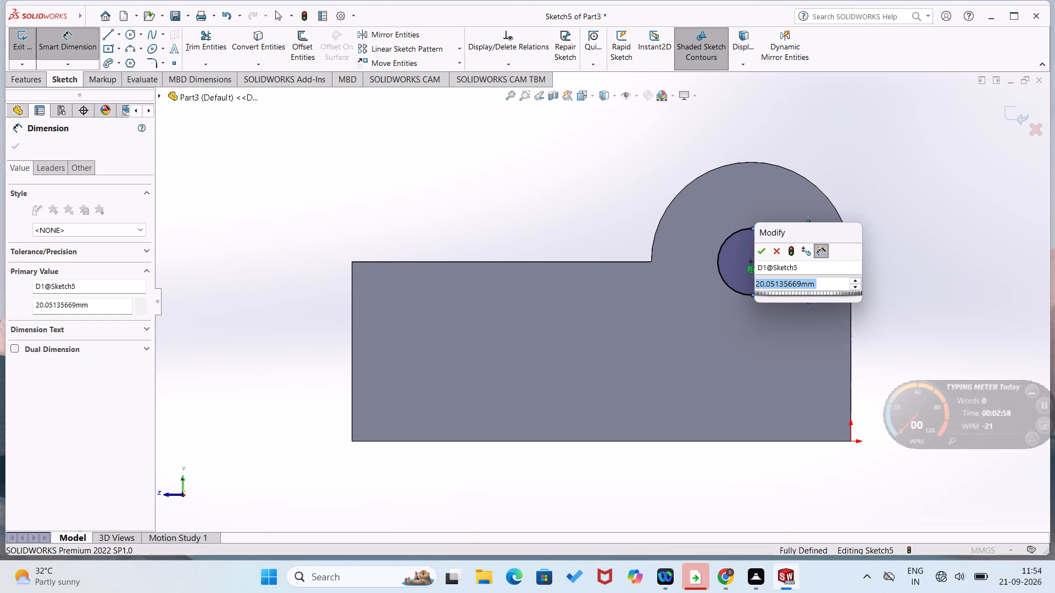
{"action": "key", "text": "1"}
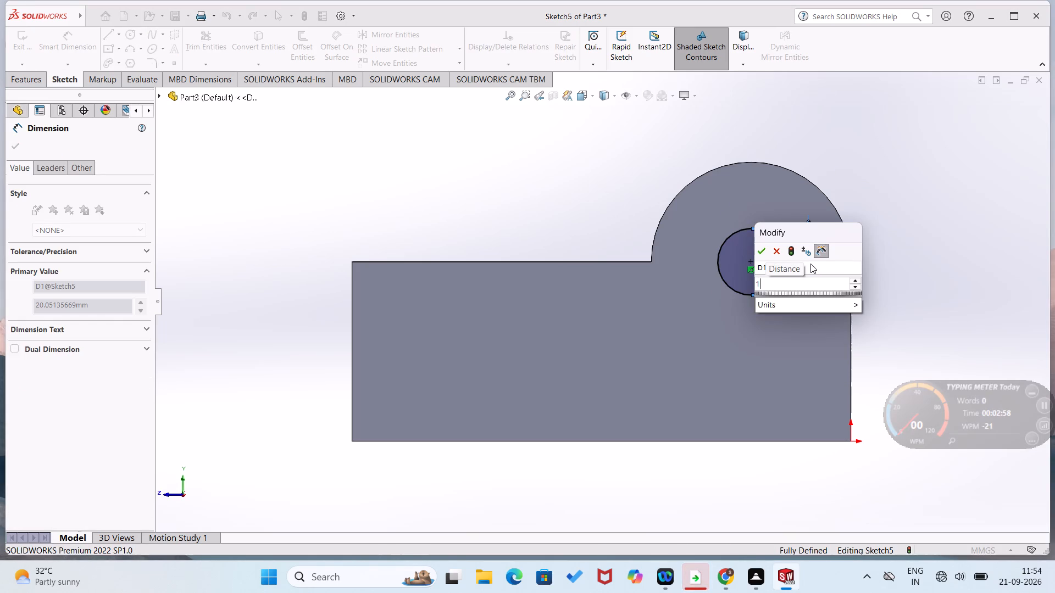
{"action": "key", "text": "BackSpace"}
{"action": "type", "text": "30"}
{"action": "key", "text": "Return"}
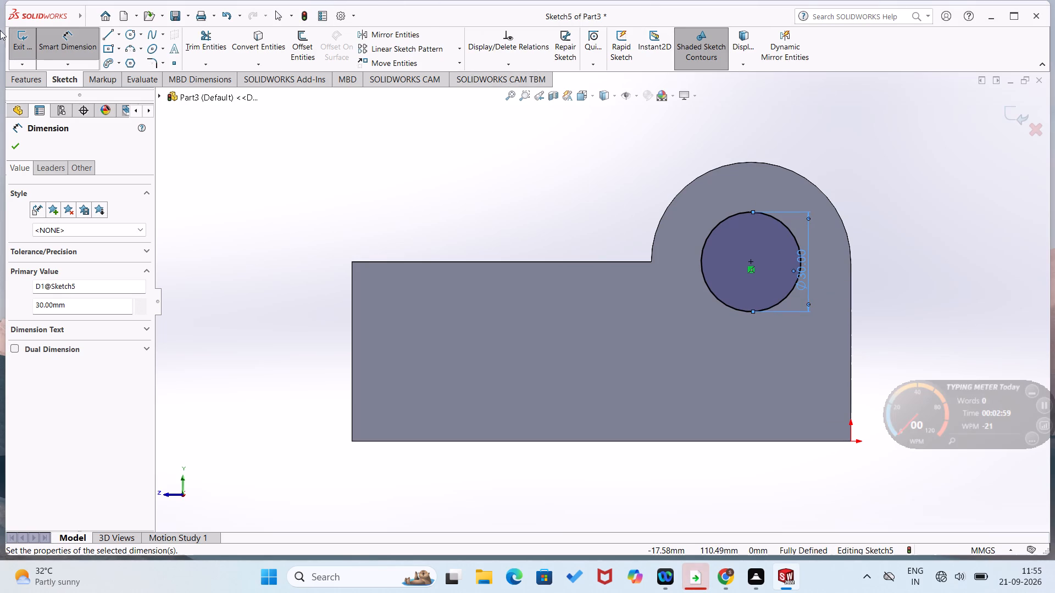
Cut-extrude the circle 60 mm blind through the boss.
{"action": "left_click", "coordinate": [22, 77]}
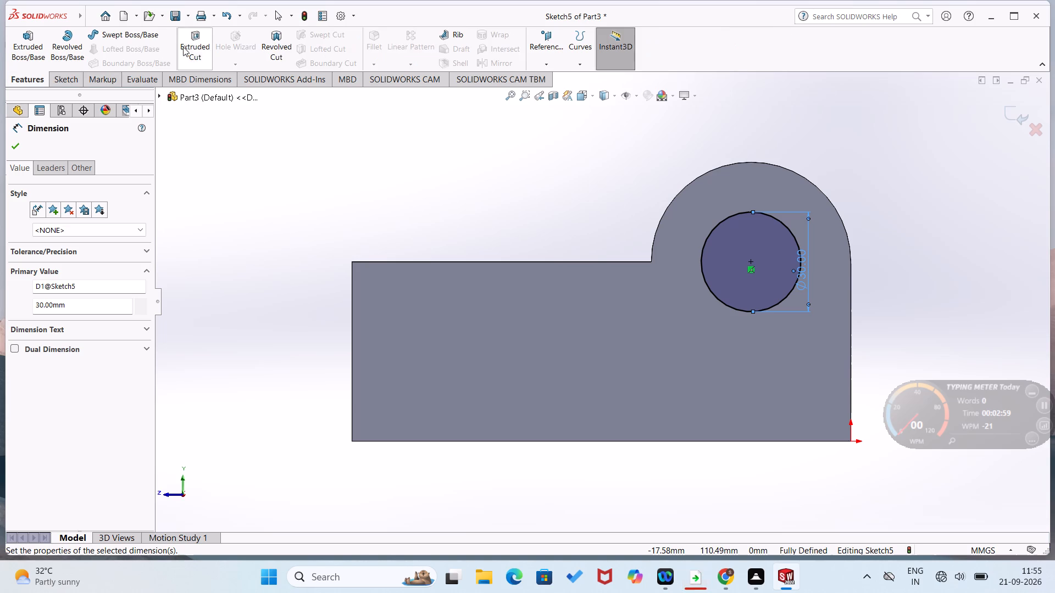
{"action": "left_click", "coordinate": [200, 46]}
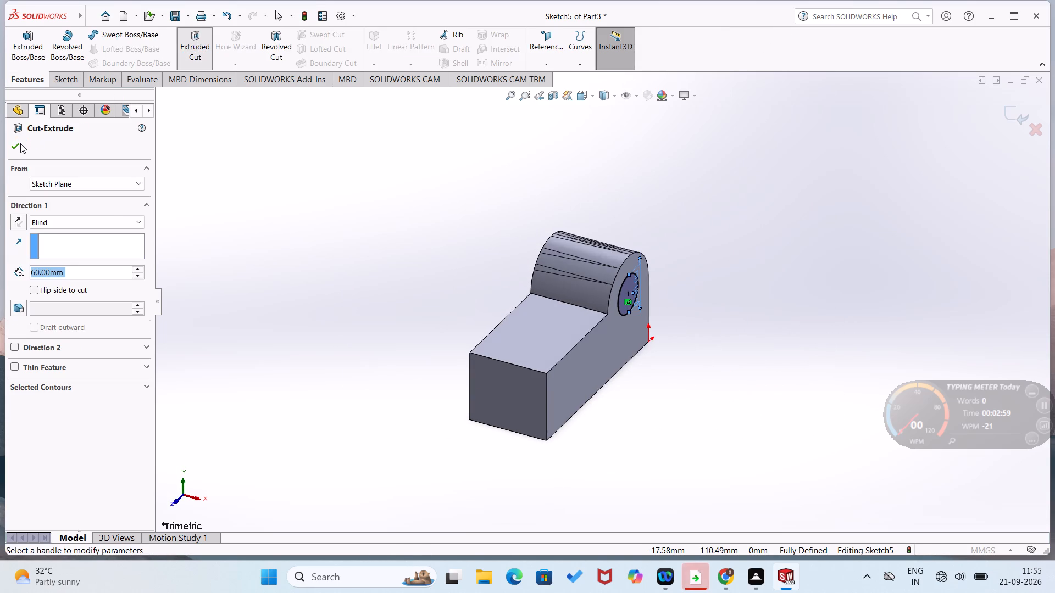
{"action": "left_click", "coordinate": [20, 143]}
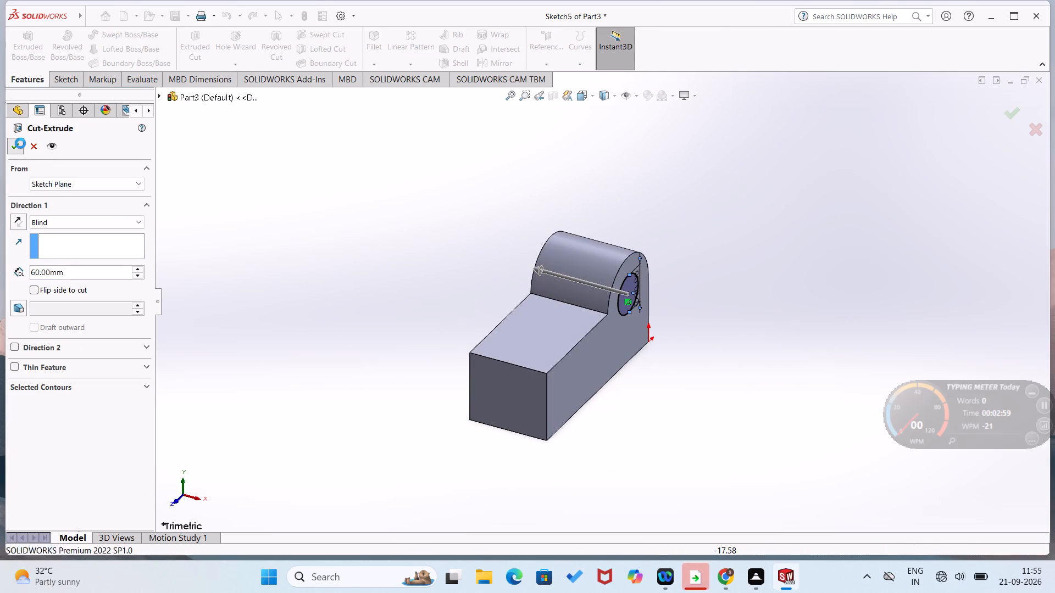
{"action": "left_click", "coordinate": [226, 203]}
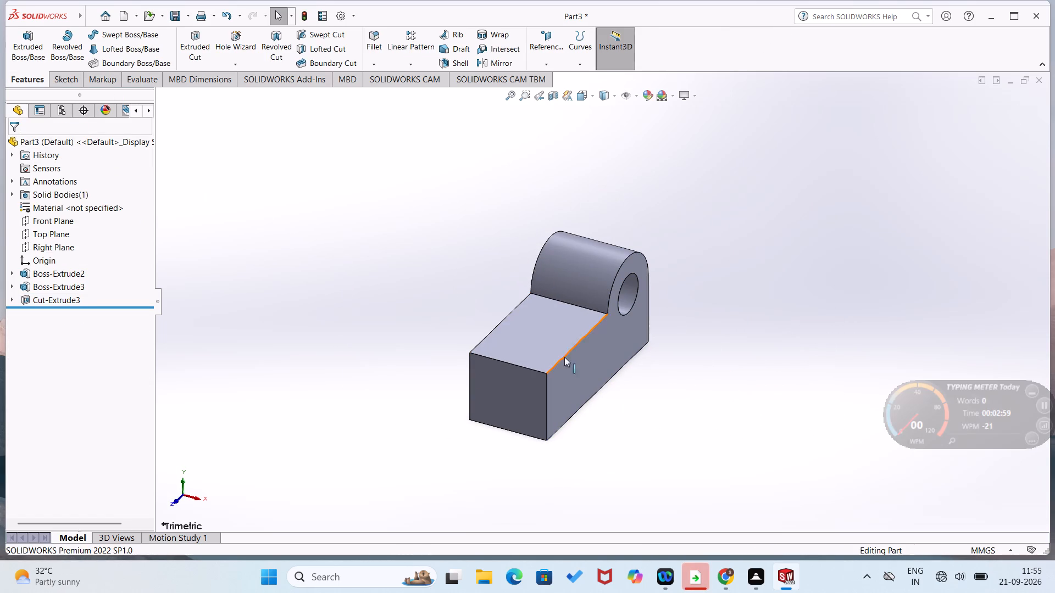
Sketch a closed triangle on the block's side face, from the end edge about 47 mm up, across to the boss arc, and sloping back.
{"action": "right_click", "coordinate": [574, 368]}
{"action": "left_click", "coordinate": [597, 320]}
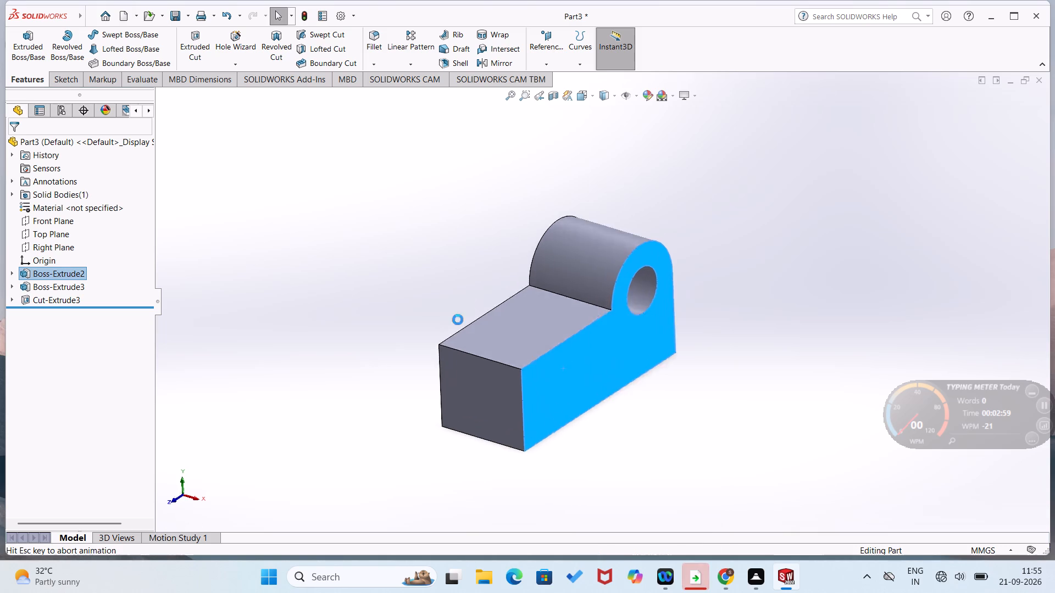
{"action": "left_click", "coordinate": [235, 292]}
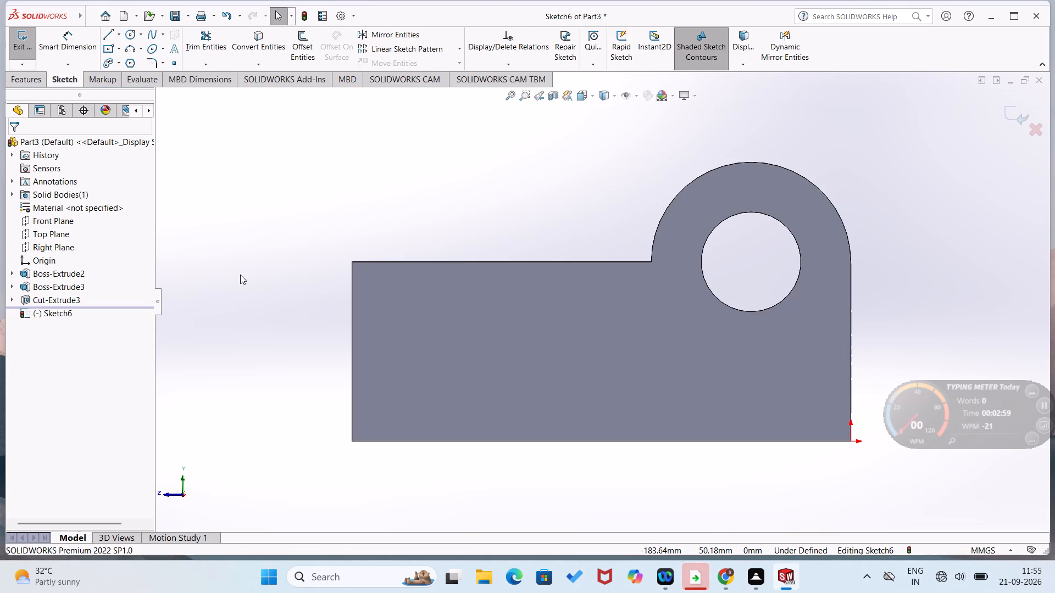
{"action": "right_click_drag", "start_coordinate": [240, 273], "coordinate": [193, 287]}
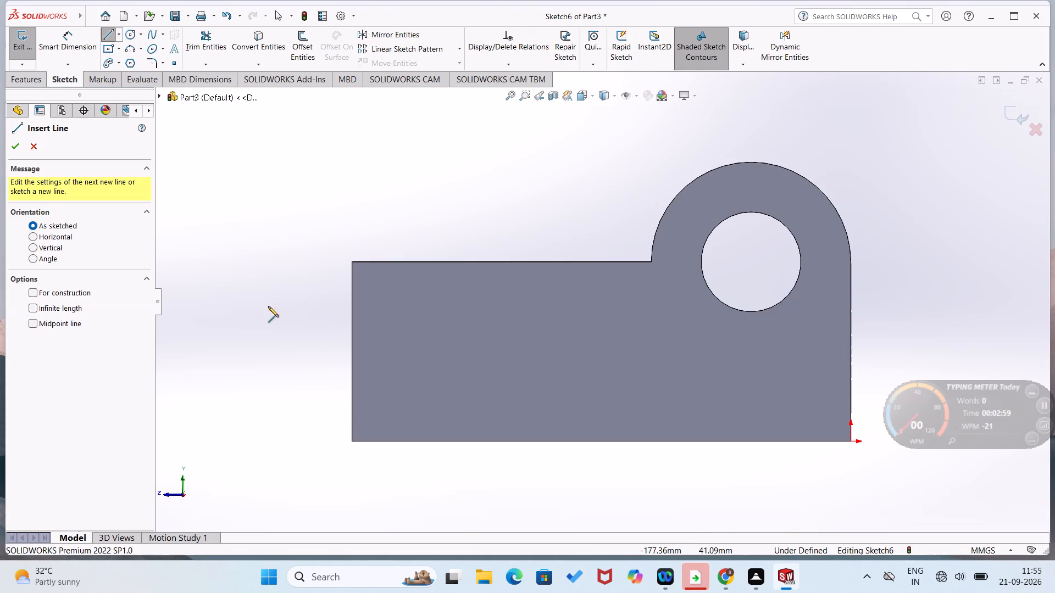
{"action": "left_click", "coordinate": [350, 331]}
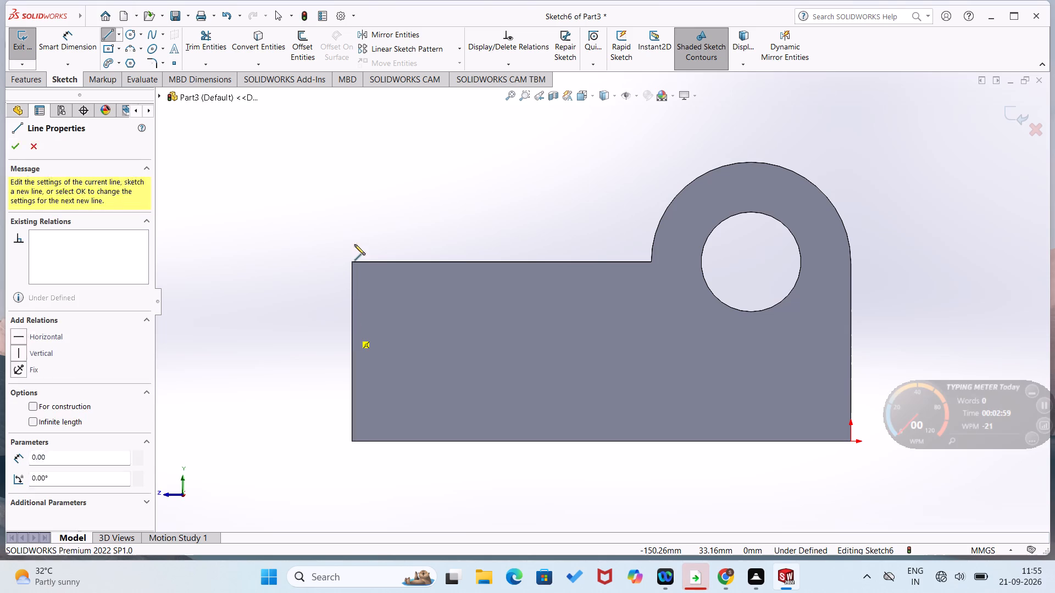
{"action": "left_click", "coordinate": [356, 176]}
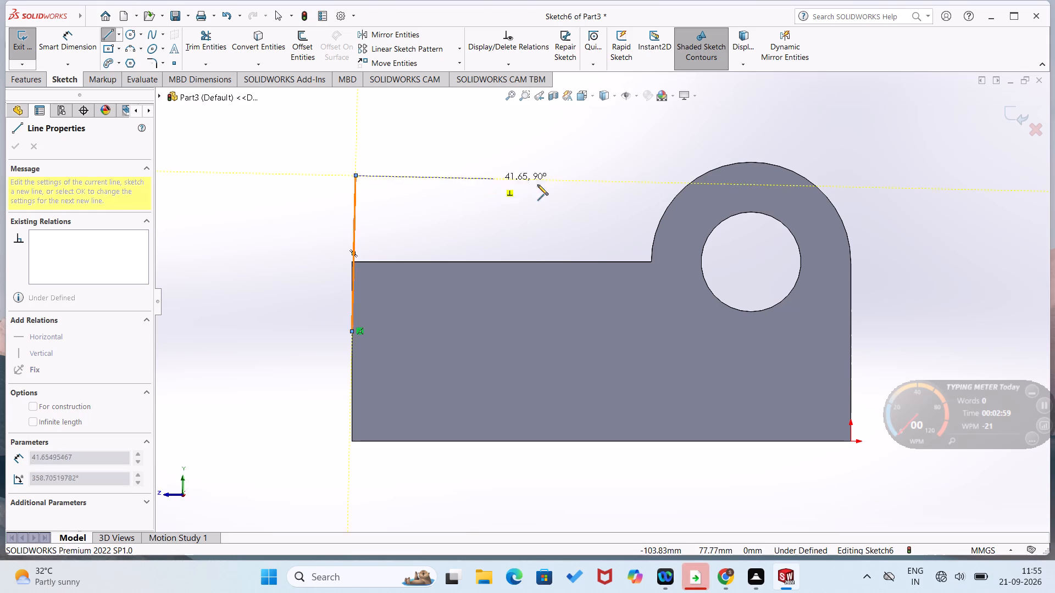
{"action": "left_click", "coordinate": [691, 183]}
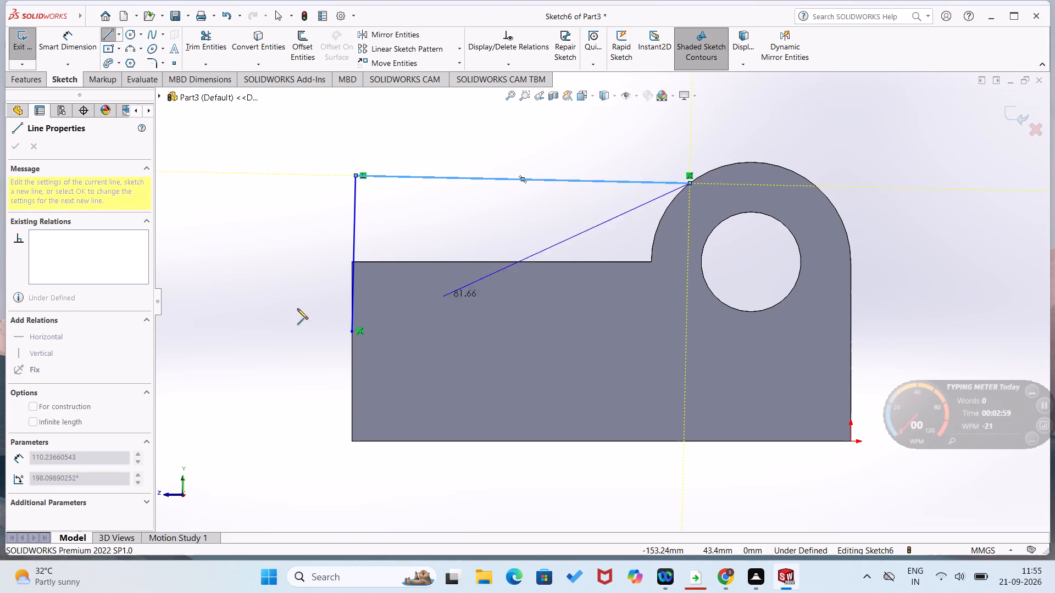
{"action": "left_click", "coordinate": [352, 332]}
Make the triangle's upright line at the block's end edge vertical.
{"action": "right_click_drag", "start_coordinate": [312, 321], "coordinate": [328, 255]}
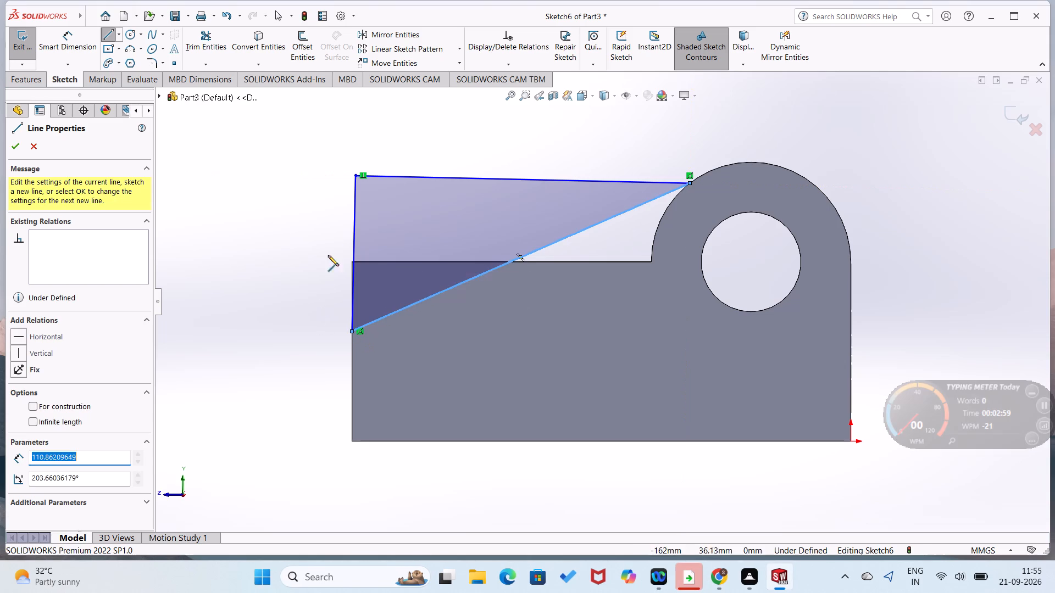
{"action": "right_click_drag", "start_coordinate": [328, 255], "coordinate": [336, 237]}
{"action": "right_click", "coordinate": [354, 232]}
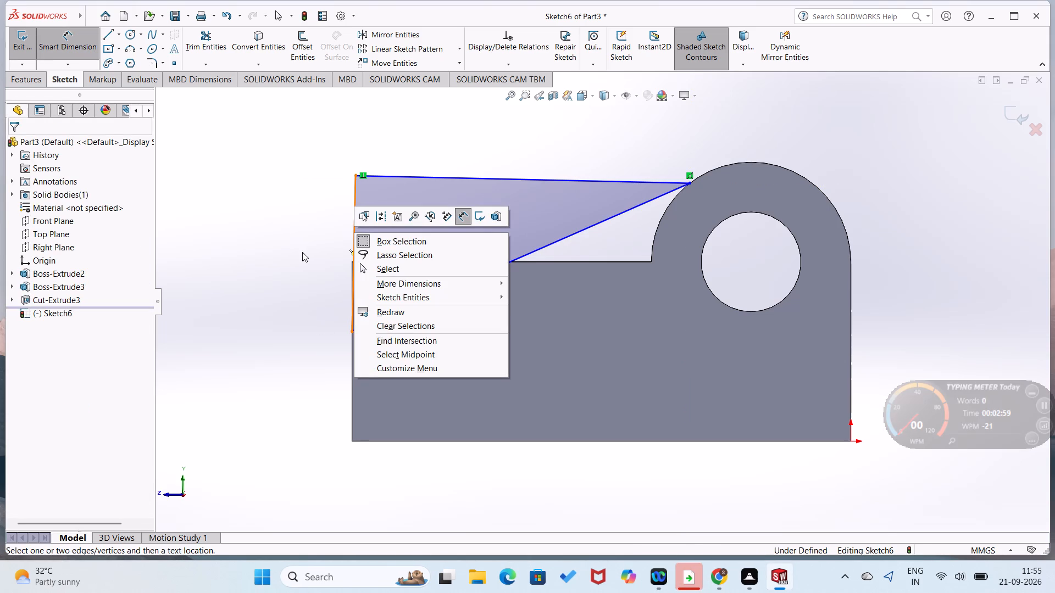
{"action": "key", "text": "Escape"}
{"action": "key", "text": "Escape"}
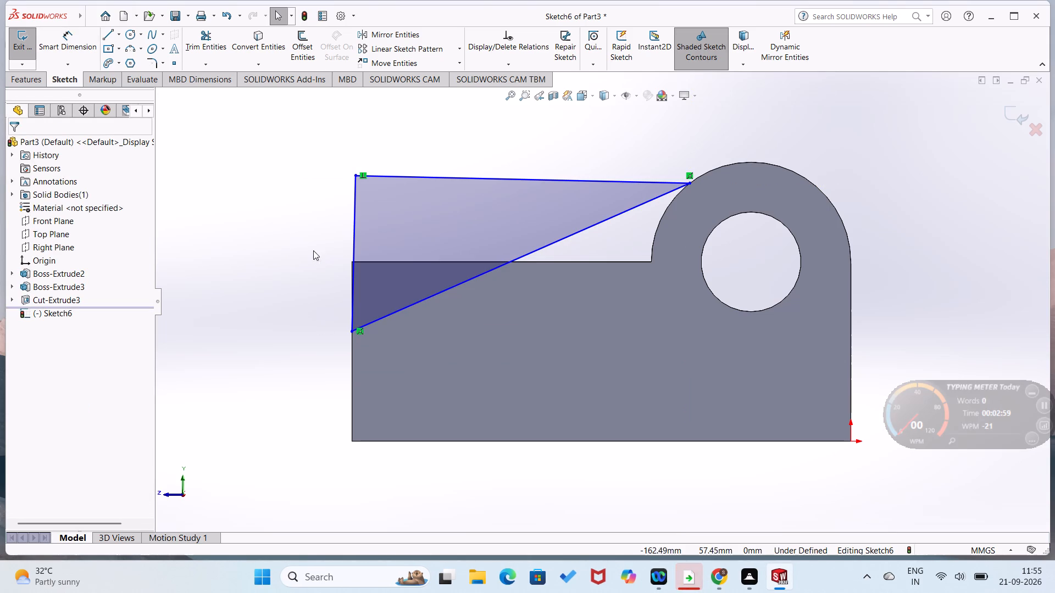
{"action": "right_click", "coordinate": [353, 242]}
{"action": "left_click", "coordinate": [383, 211]}
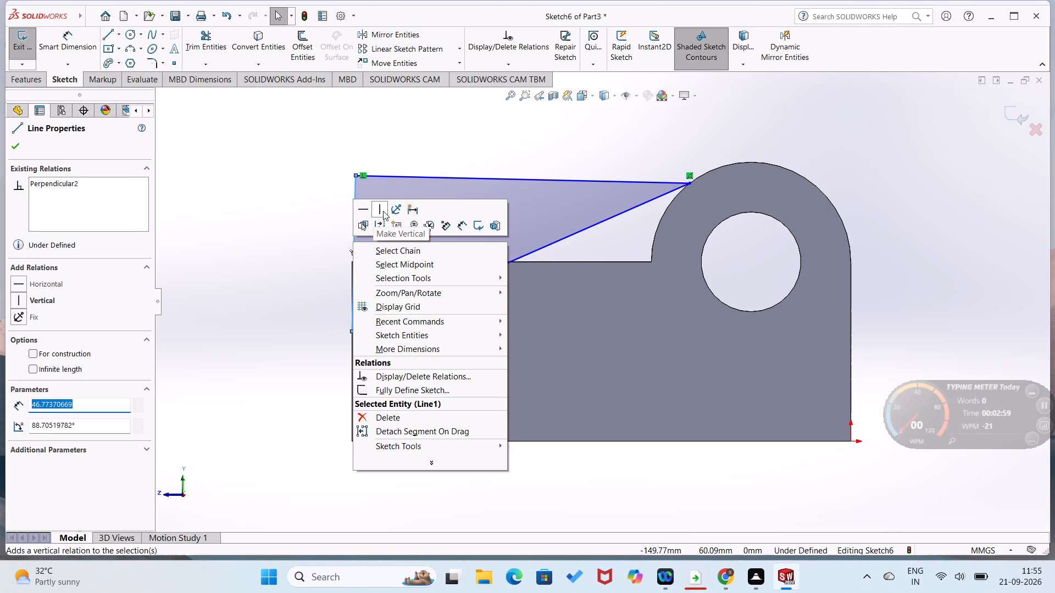
{"action": "left_click", "coordinate": [287, 241]}
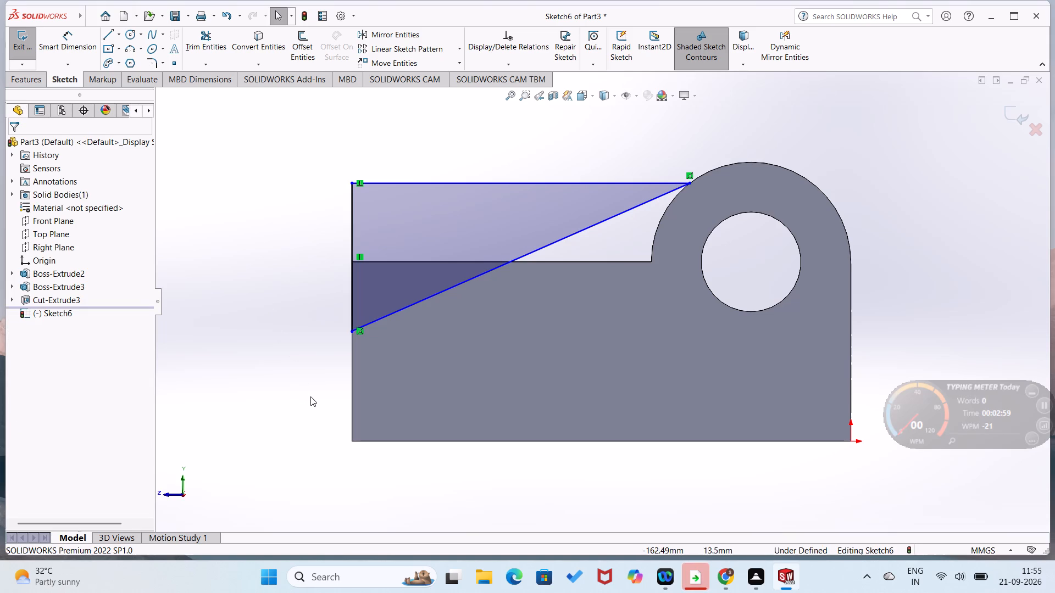
Dimension the triangle's lowest point 24 mm above the block's bottom corner.
{"action": "right_click_drag", "start_coordinate": [325, 445], "coordinate": [340, 356]}
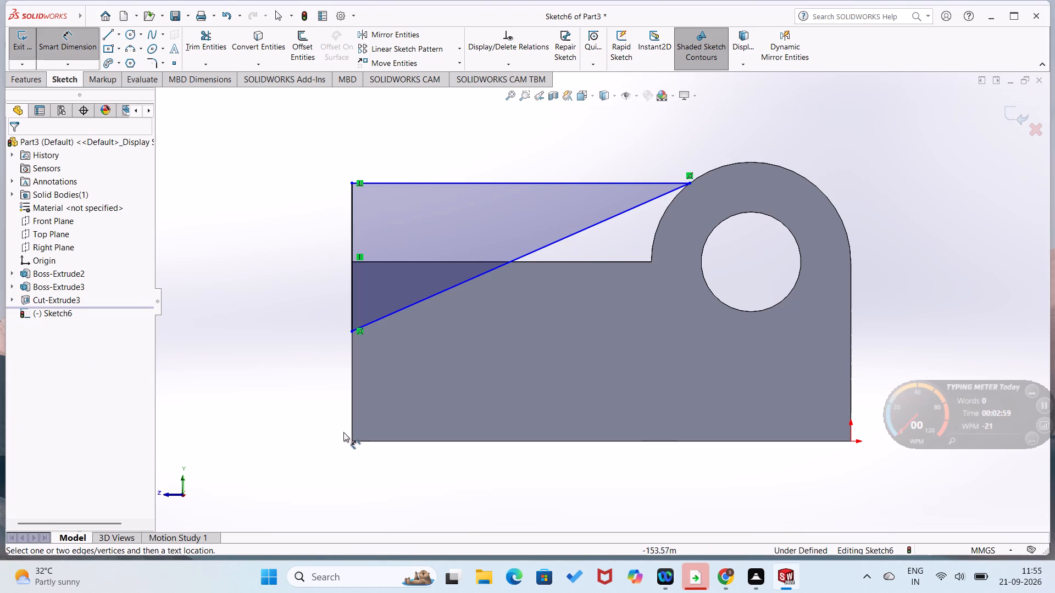
{"action": "left_click", "coordinate": [353, 439]}
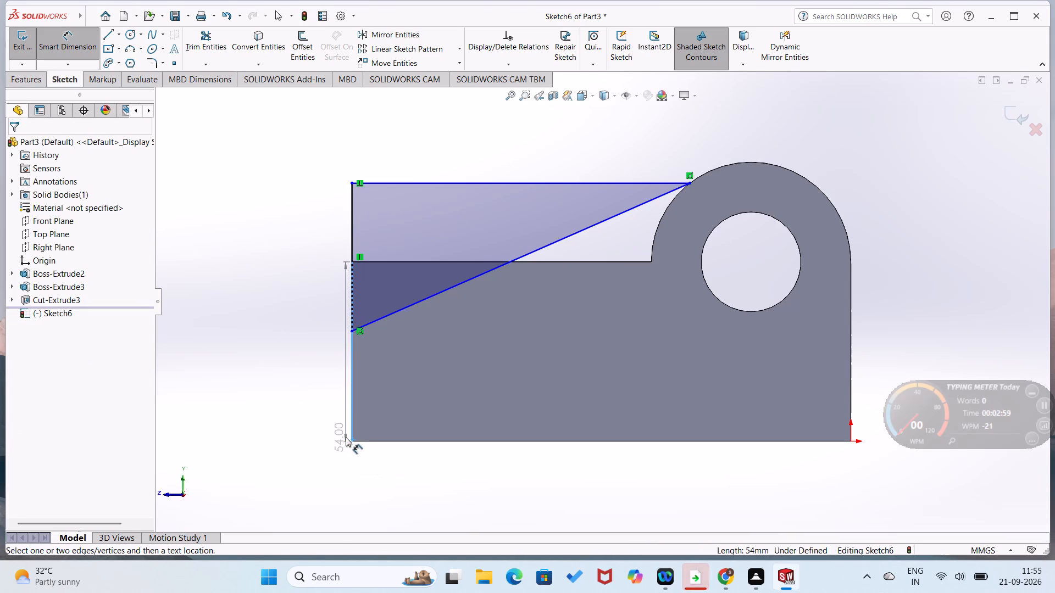
{"action": "key", "text": "Escape"}
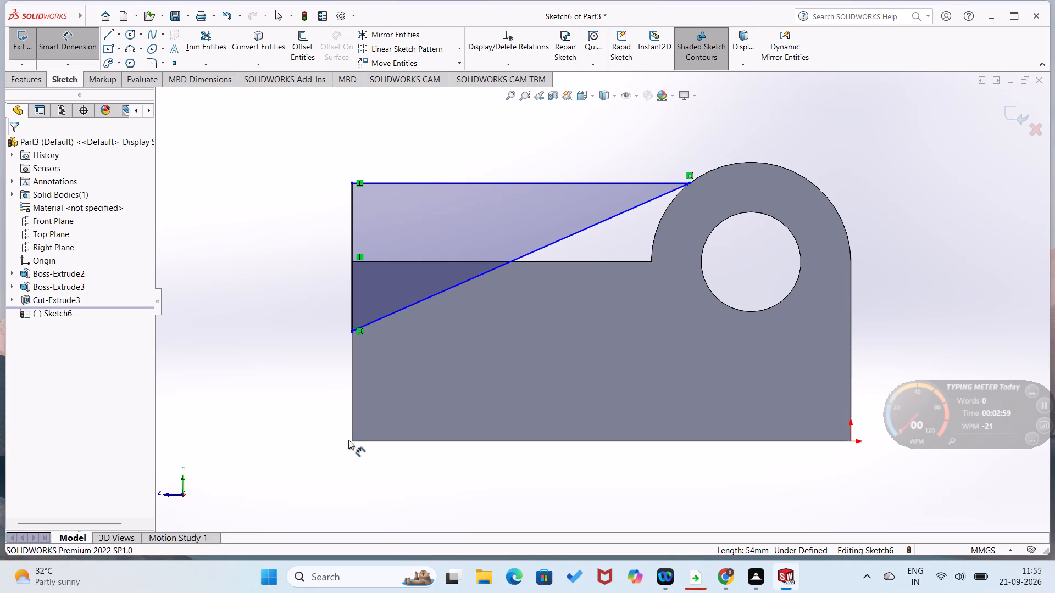
{"action": "left_click_drag", "start_coordinate": [352, 441], "coordinate": [352, 435]}
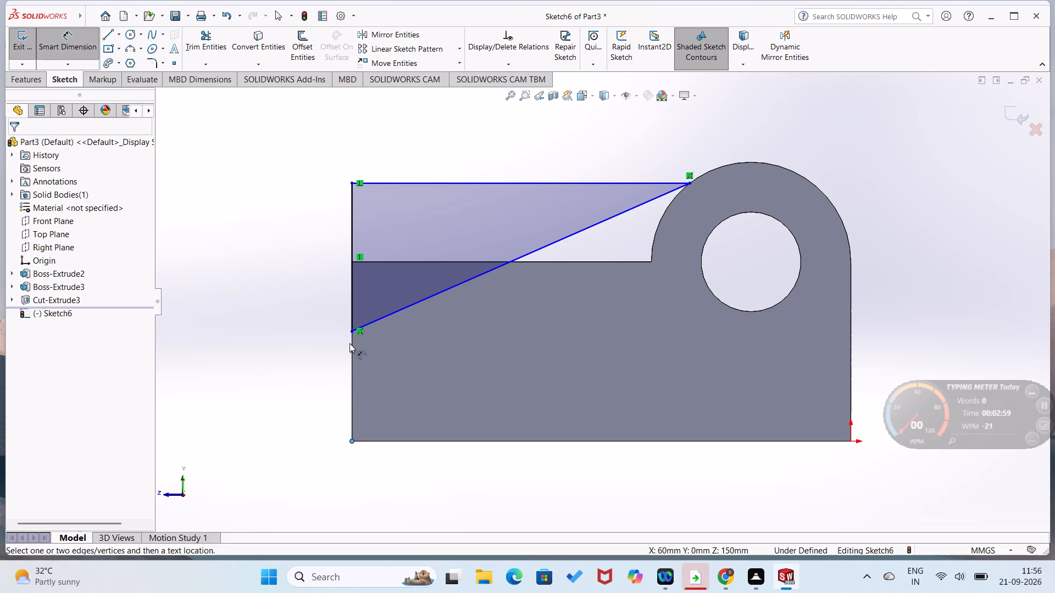
{"action": "left_click", "coordinate": [352, 329]}
{"action": "left_click", "coordinate": [321, 352]}
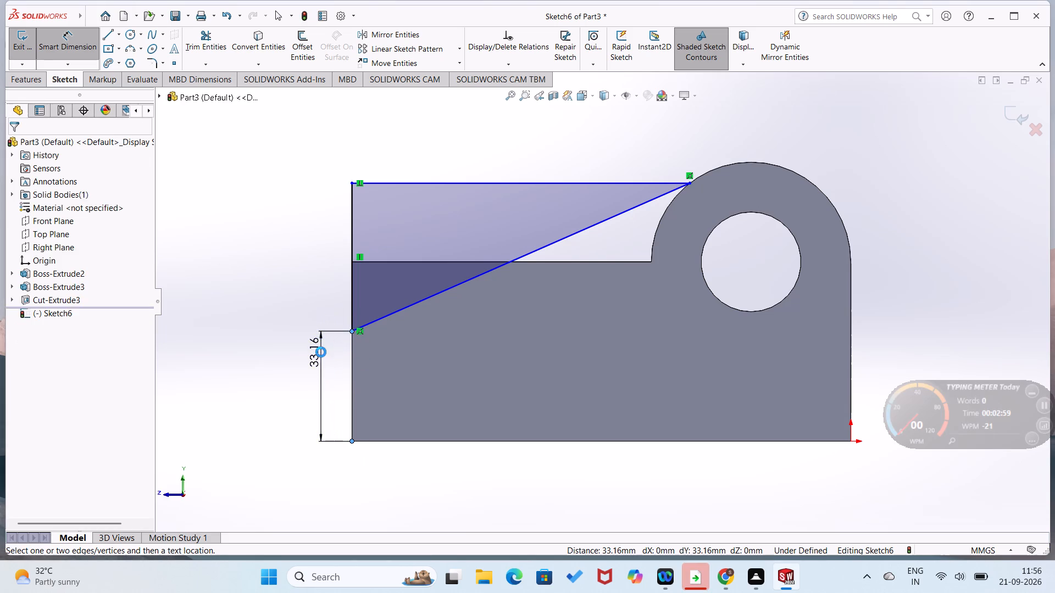
{"action": "type", "text": "24"}
{"action": "key", "text": "Return"}
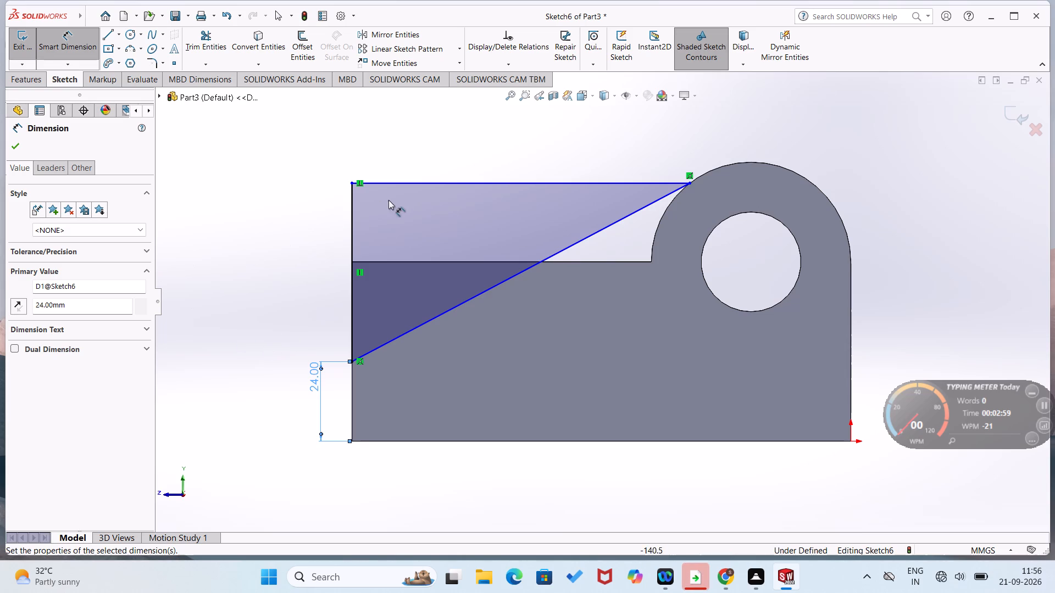
Dimension the triangle's top horizontal line at 110 mm.
{"action": "left_click", "coordinate": [429, 180]}
{"action": "left_click", "coordinate": [436, 167]}
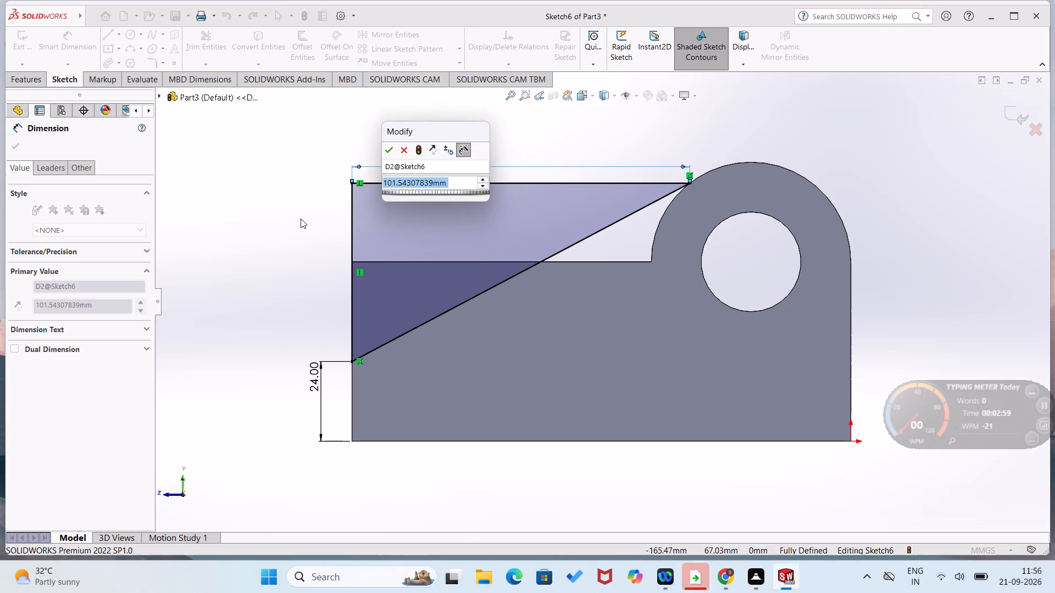
{"action": "type", "text": "11"}
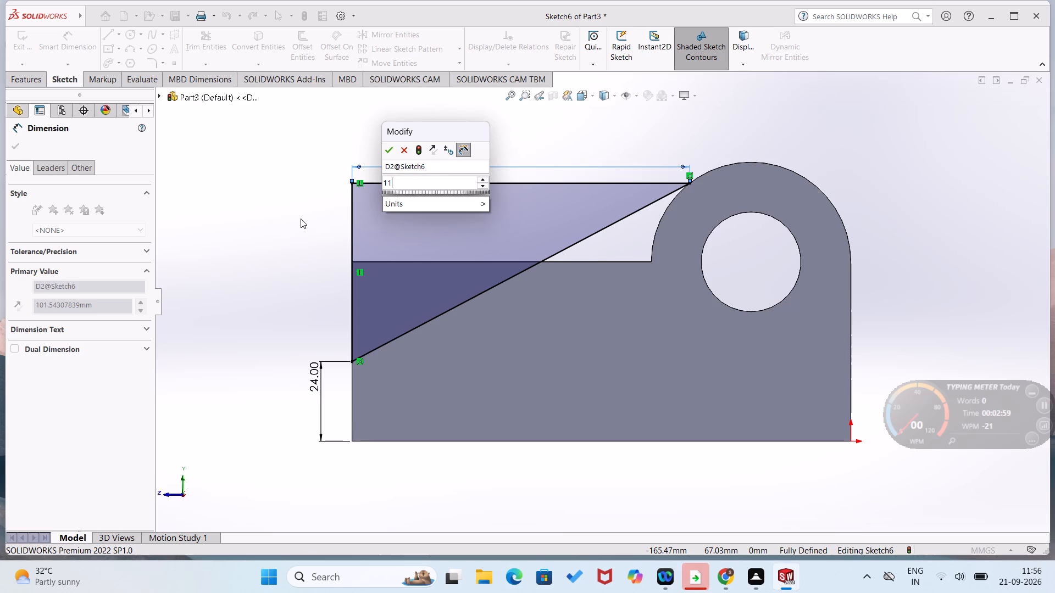
{"action": "key", "text": "0"}
{"action": "key", "text": "Return"}
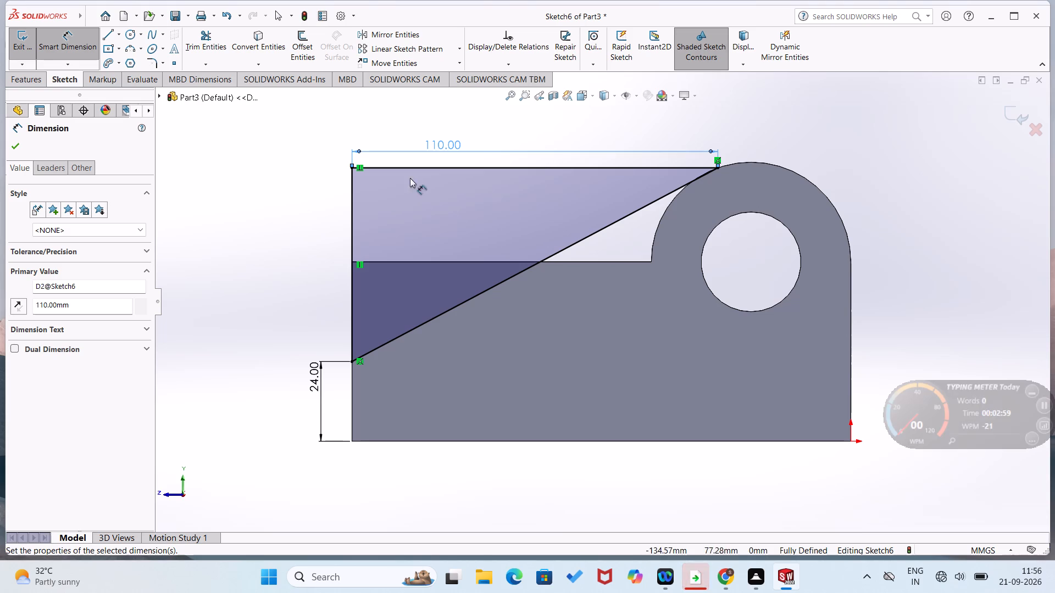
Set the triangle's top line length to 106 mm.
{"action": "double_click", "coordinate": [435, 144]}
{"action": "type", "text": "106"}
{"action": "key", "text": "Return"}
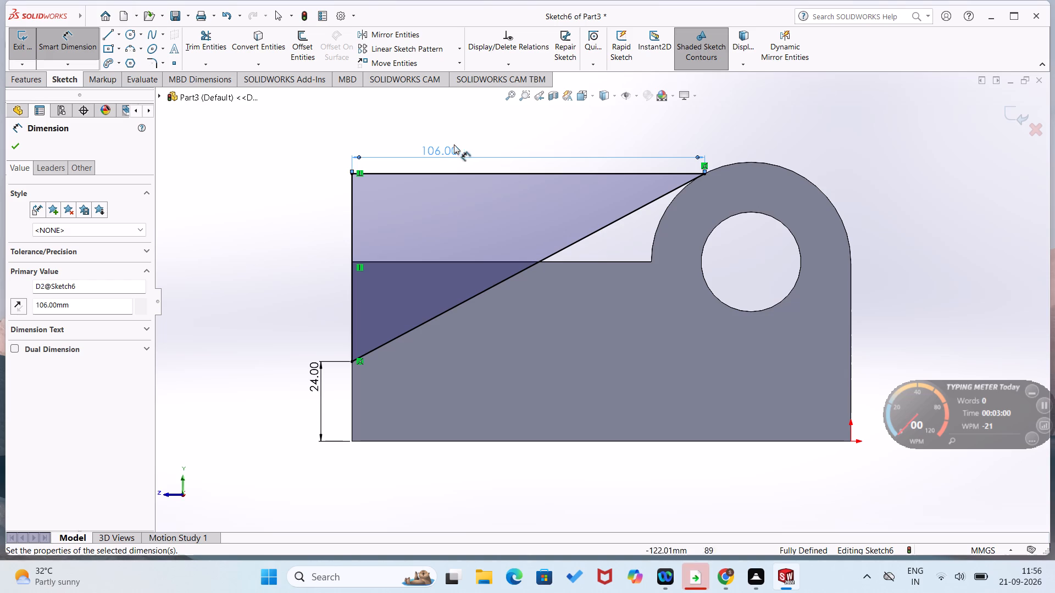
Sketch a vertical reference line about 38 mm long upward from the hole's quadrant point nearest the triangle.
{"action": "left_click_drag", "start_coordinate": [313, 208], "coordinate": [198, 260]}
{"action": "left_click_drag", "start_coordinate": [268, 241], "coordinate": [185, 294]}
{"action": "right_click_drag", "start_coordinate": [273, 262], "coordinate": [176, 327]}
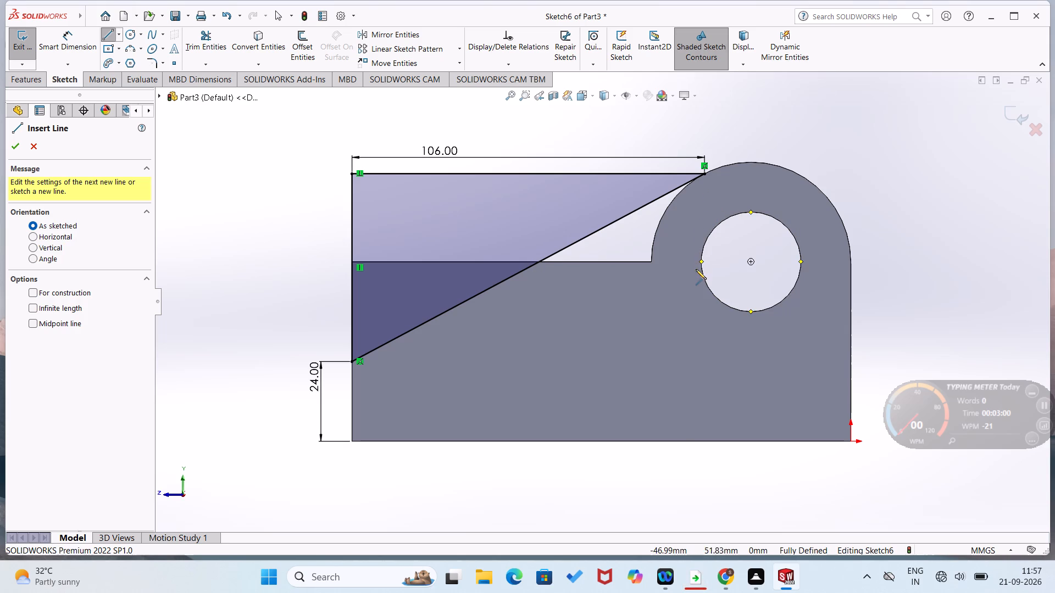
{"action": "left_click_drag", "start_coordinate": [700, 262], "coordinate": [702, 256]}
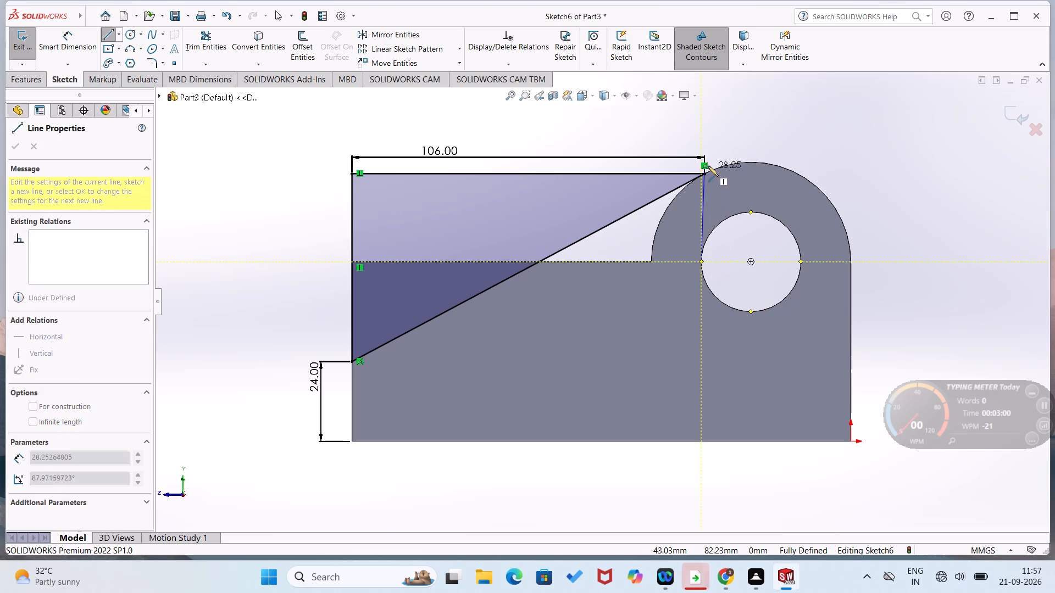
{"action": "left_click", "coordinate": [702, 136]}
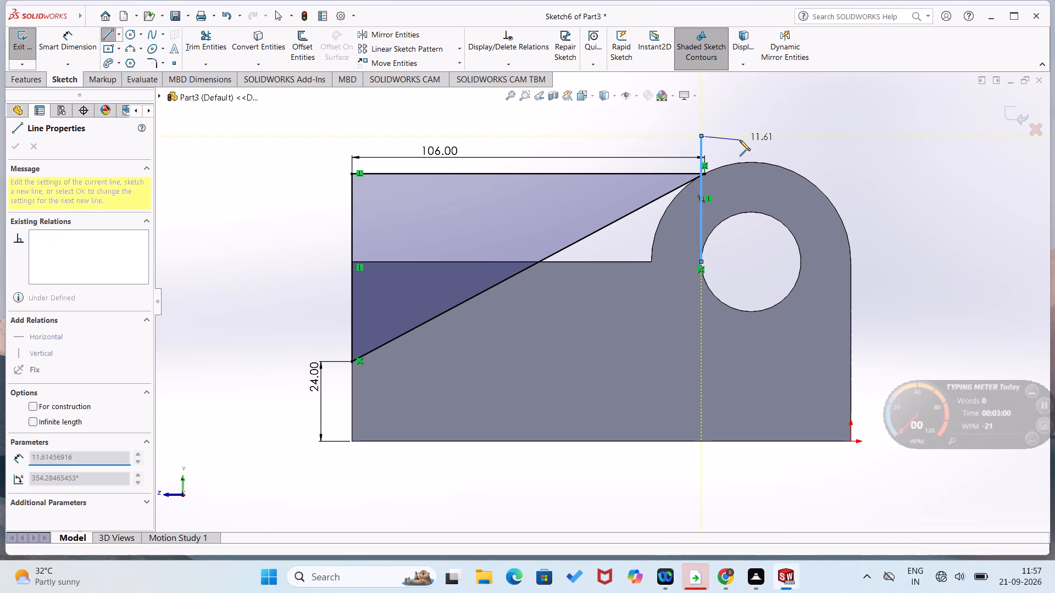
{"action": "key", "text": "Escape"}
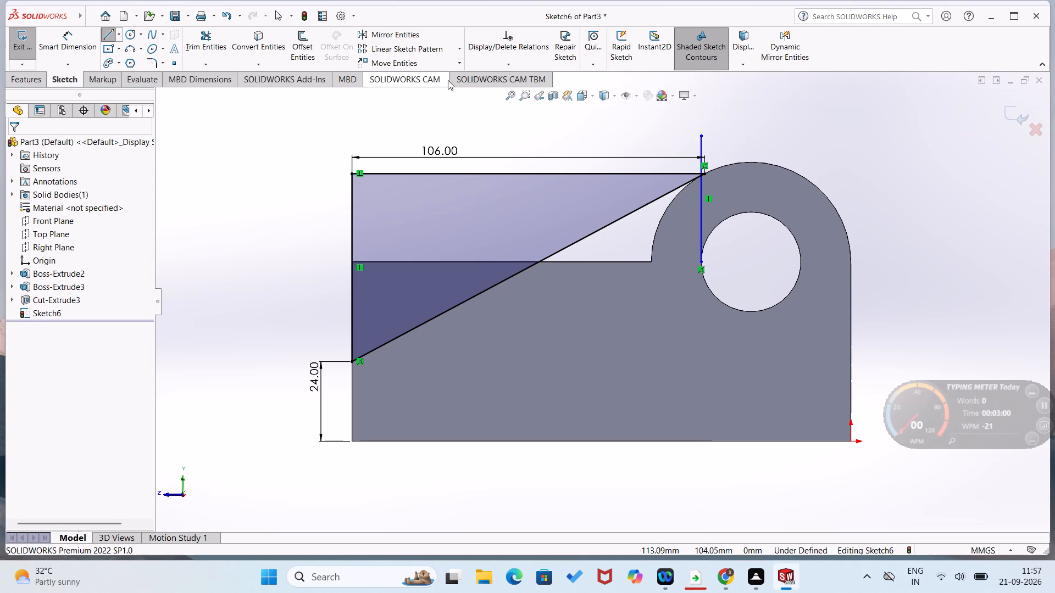
Set the triangle's top line length to 104 mm.
{"action": "double_click", "coordinate": [442, 144]}
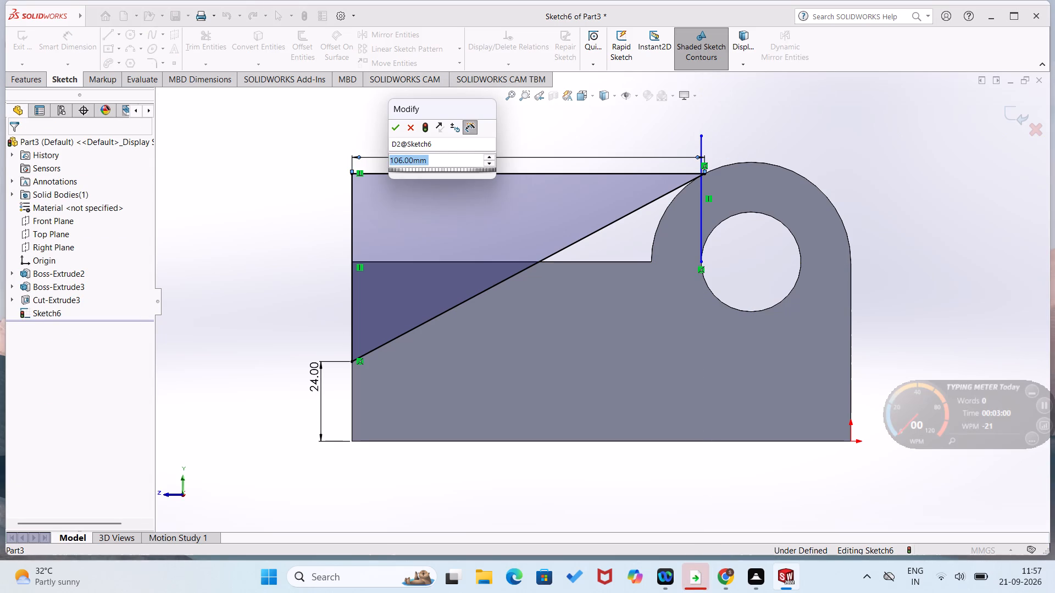
{"action": "type", "text": "104"}
{"action": "key", "text": "Return"}
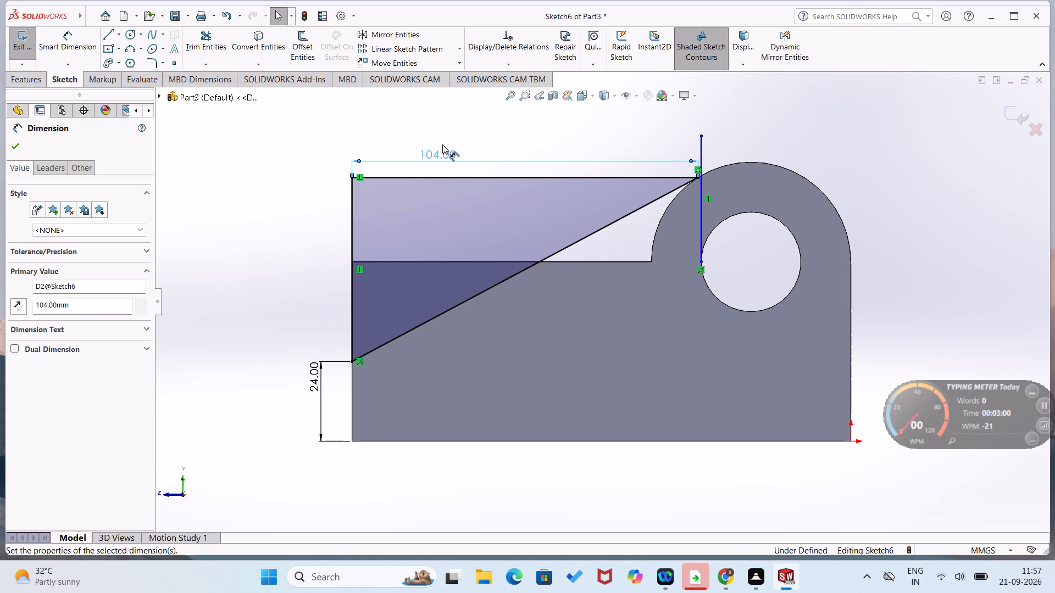
{"action": "key", "text": "Escape"}
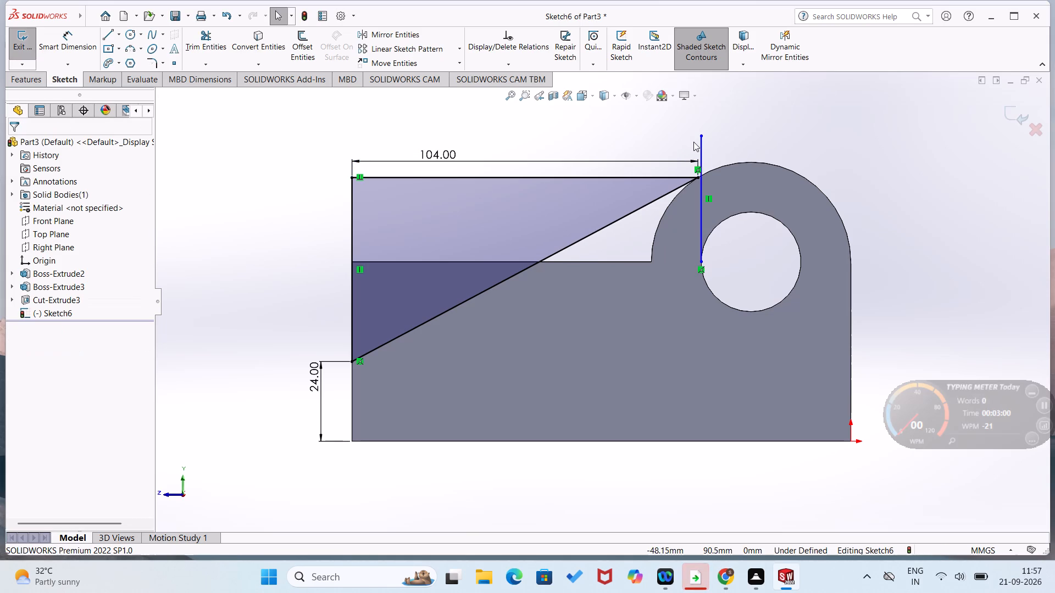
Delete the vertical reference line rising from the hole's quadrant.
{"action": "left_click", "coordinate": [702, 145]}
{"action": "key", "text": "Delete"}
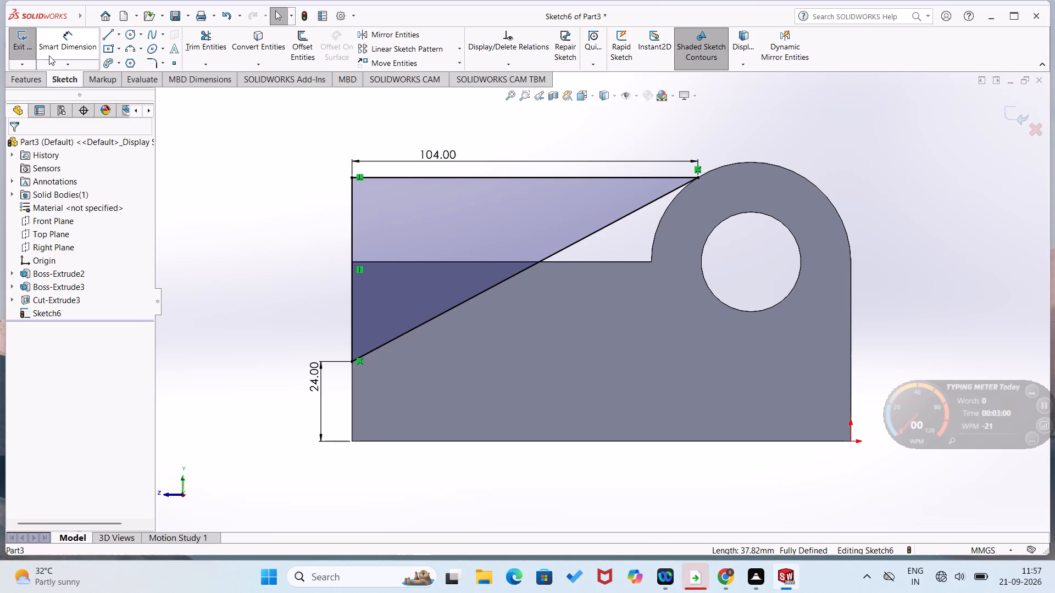
Cut-extrude the triangular profile 60 mm blind through the block to form the slope.
{"action": "left_click", "coordinate": [36, 84]}
{"action": "left_click", "coordinate": [198, 52]}
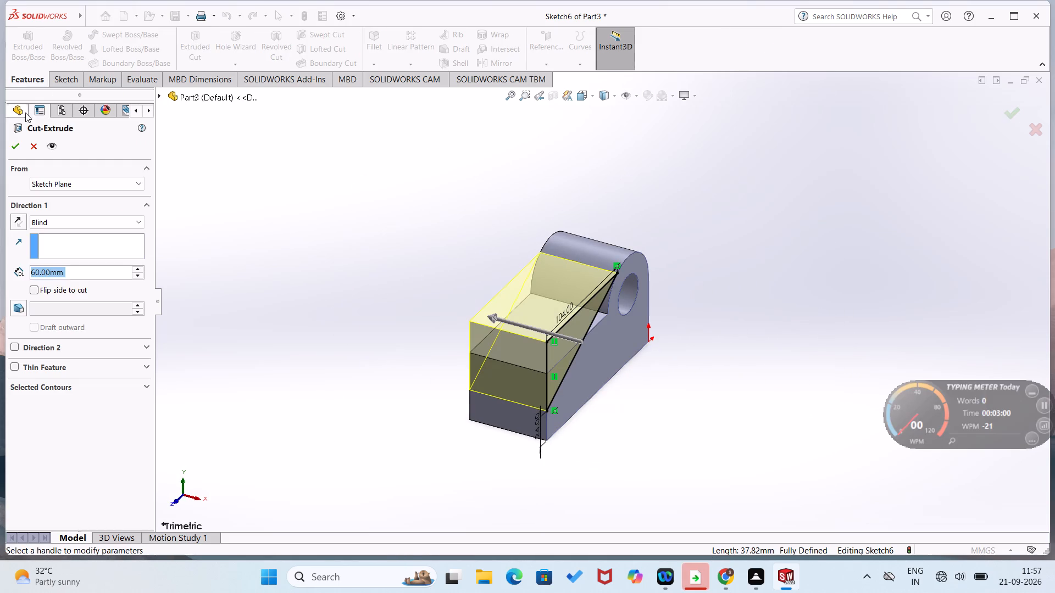
{"action": "left_click", "coordinate": [15, 152]}
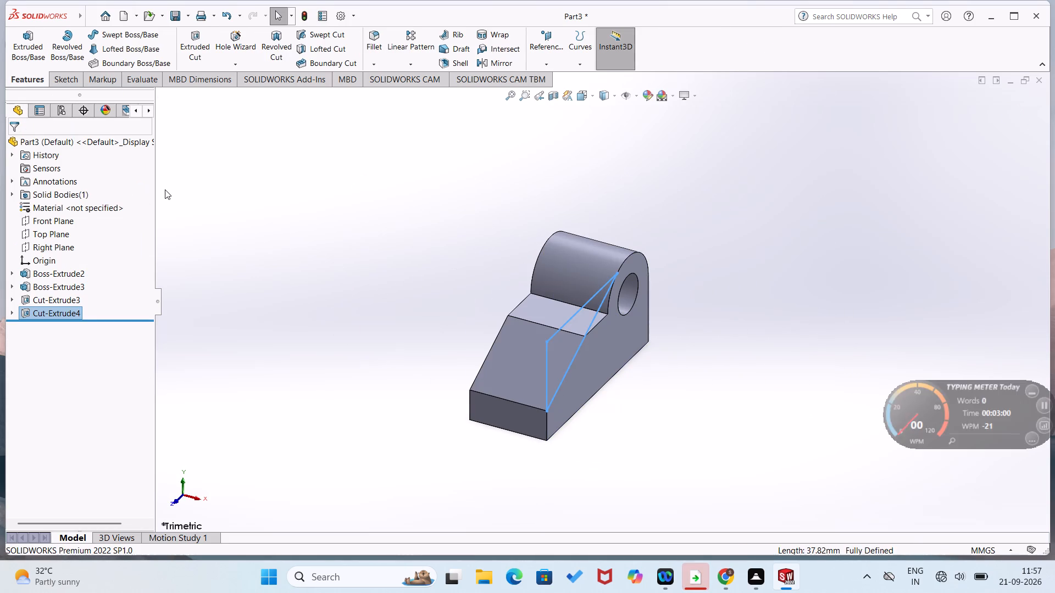
{"action": "left_click", "coordinate": [165, 189]}
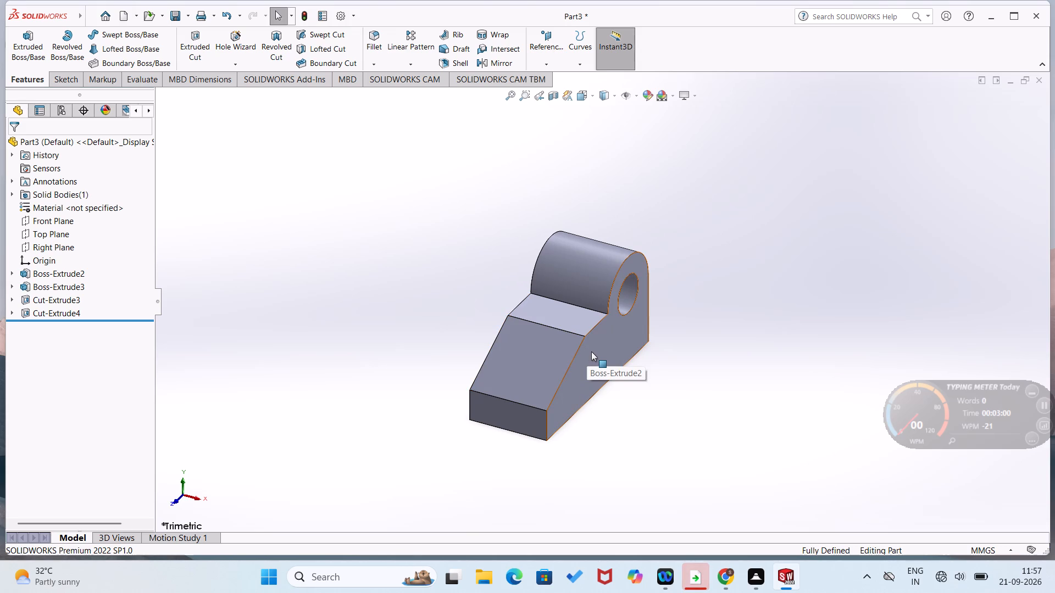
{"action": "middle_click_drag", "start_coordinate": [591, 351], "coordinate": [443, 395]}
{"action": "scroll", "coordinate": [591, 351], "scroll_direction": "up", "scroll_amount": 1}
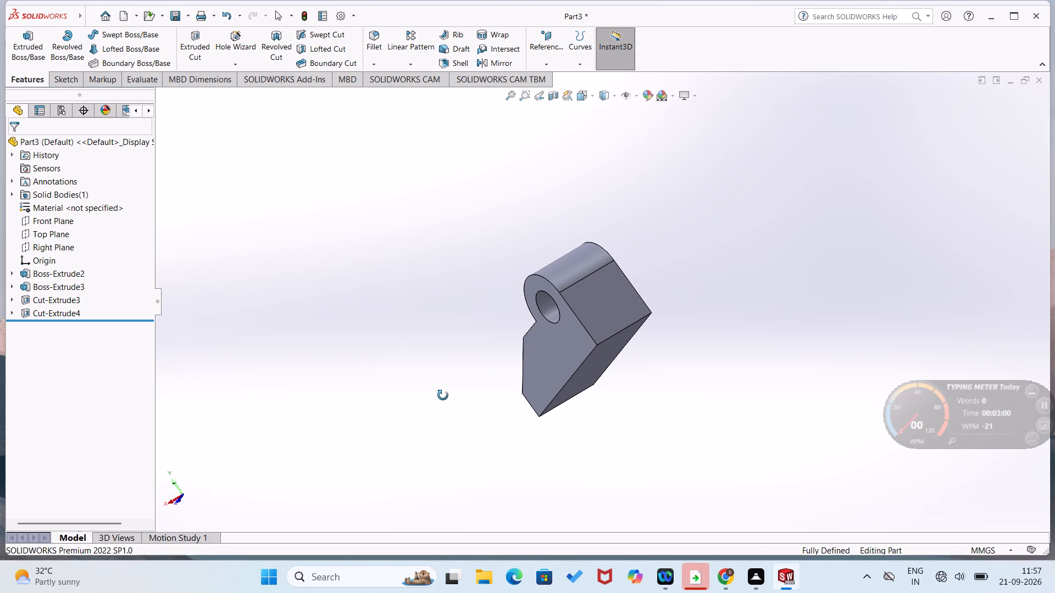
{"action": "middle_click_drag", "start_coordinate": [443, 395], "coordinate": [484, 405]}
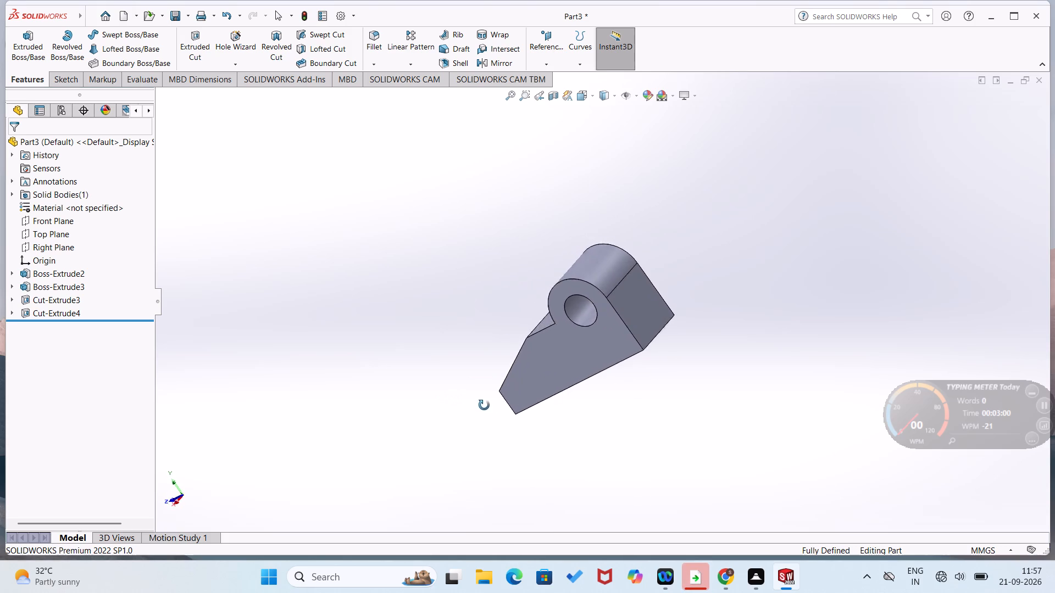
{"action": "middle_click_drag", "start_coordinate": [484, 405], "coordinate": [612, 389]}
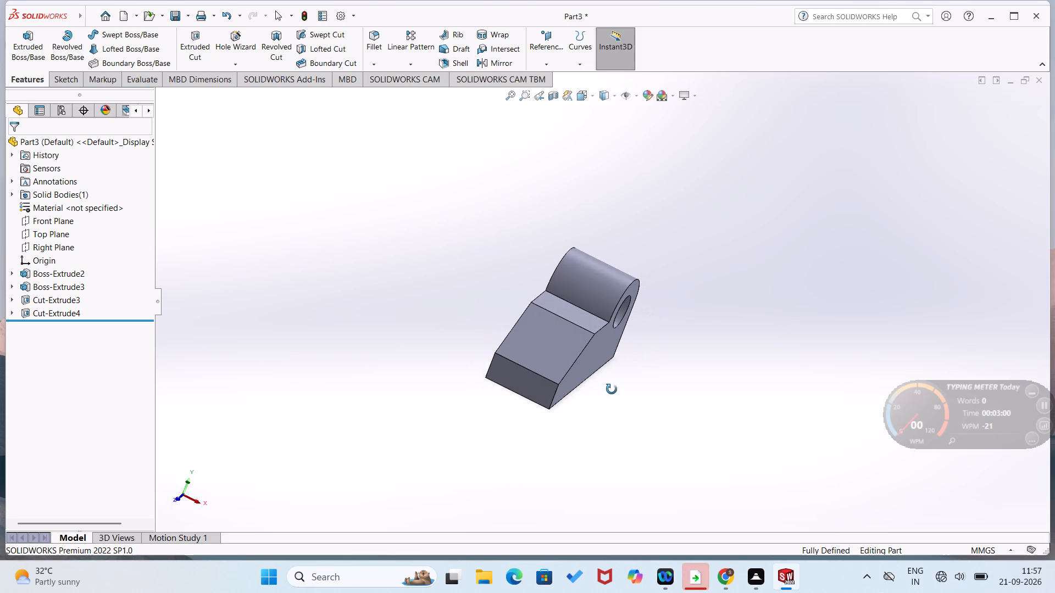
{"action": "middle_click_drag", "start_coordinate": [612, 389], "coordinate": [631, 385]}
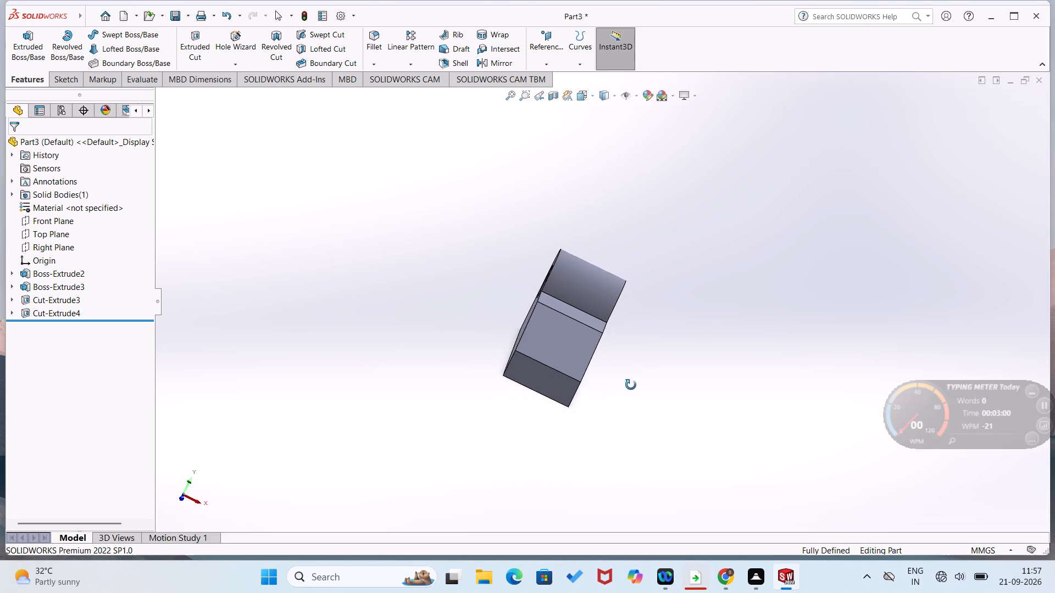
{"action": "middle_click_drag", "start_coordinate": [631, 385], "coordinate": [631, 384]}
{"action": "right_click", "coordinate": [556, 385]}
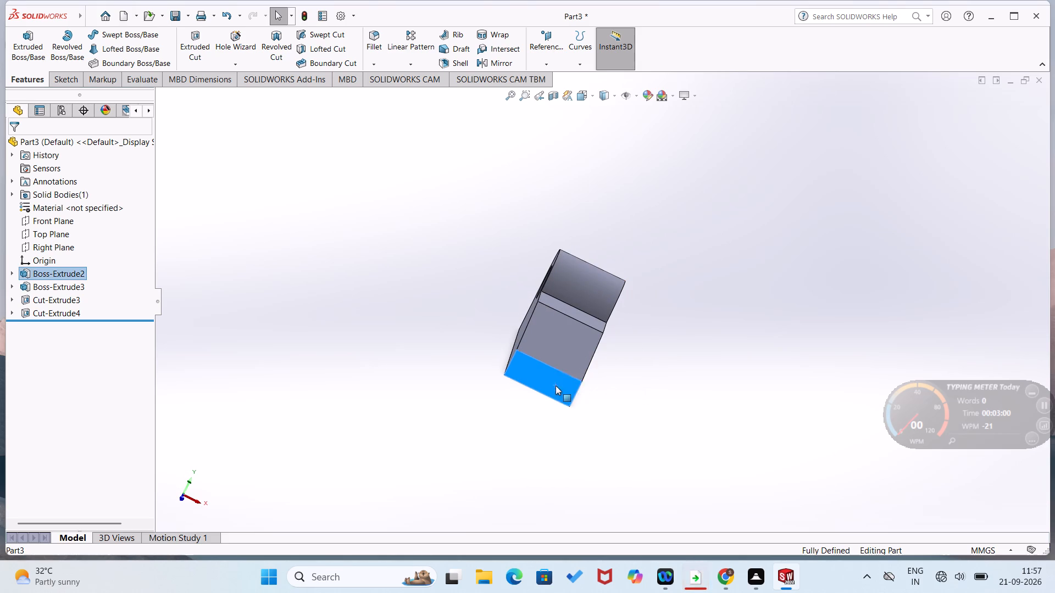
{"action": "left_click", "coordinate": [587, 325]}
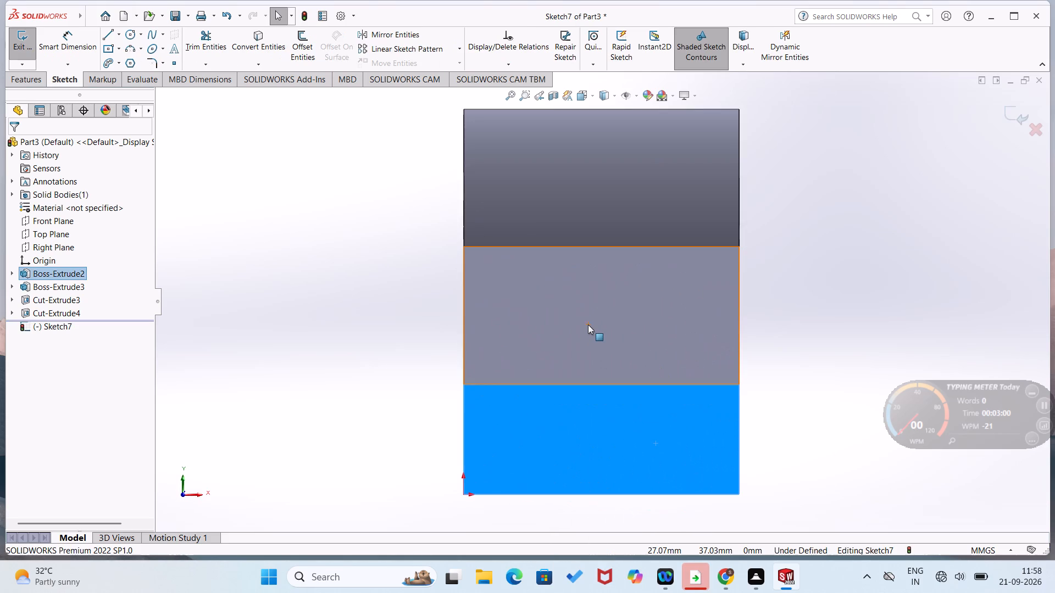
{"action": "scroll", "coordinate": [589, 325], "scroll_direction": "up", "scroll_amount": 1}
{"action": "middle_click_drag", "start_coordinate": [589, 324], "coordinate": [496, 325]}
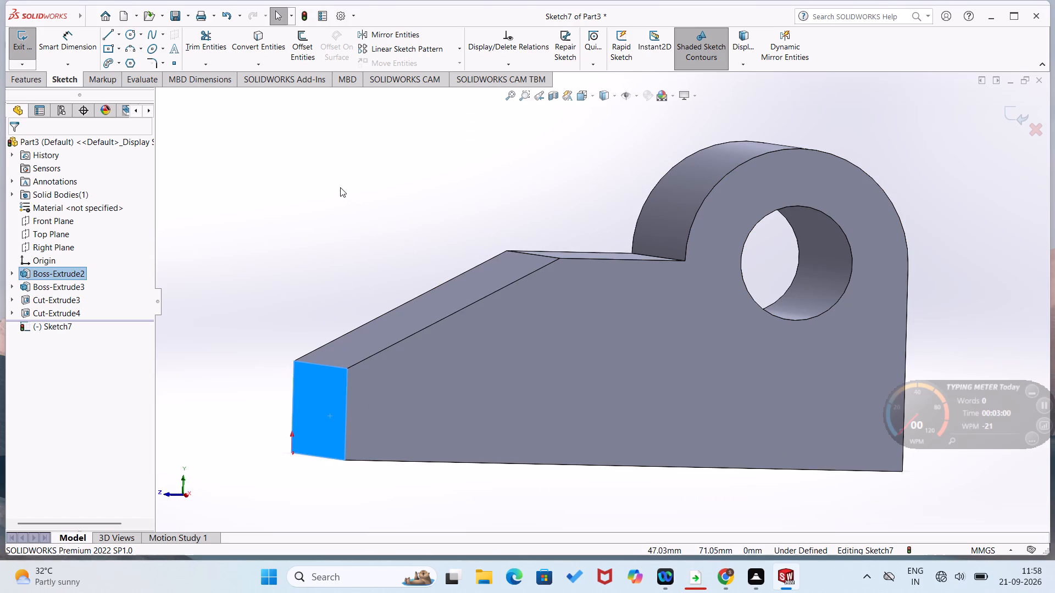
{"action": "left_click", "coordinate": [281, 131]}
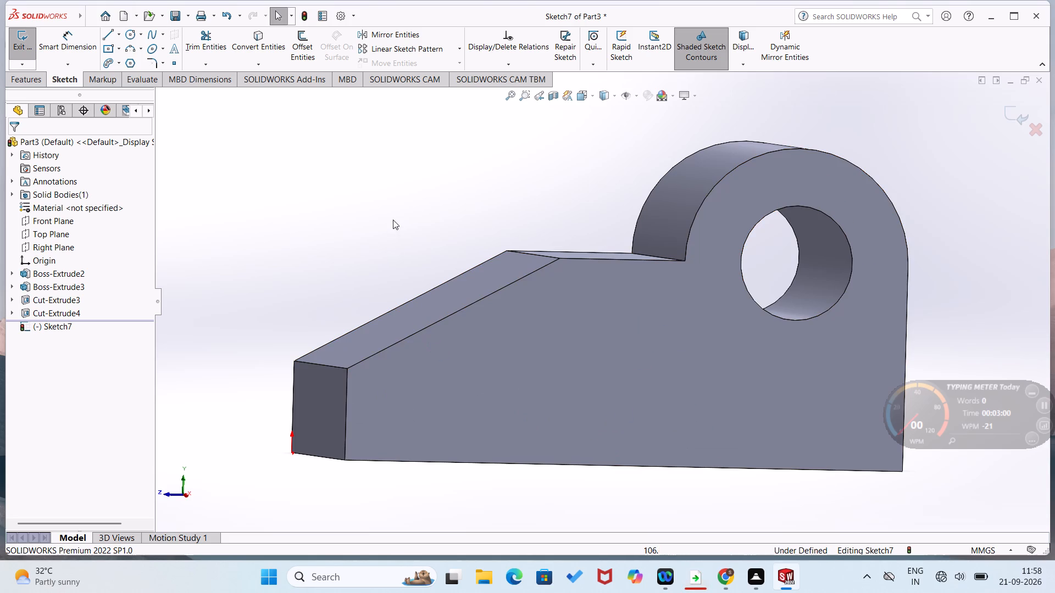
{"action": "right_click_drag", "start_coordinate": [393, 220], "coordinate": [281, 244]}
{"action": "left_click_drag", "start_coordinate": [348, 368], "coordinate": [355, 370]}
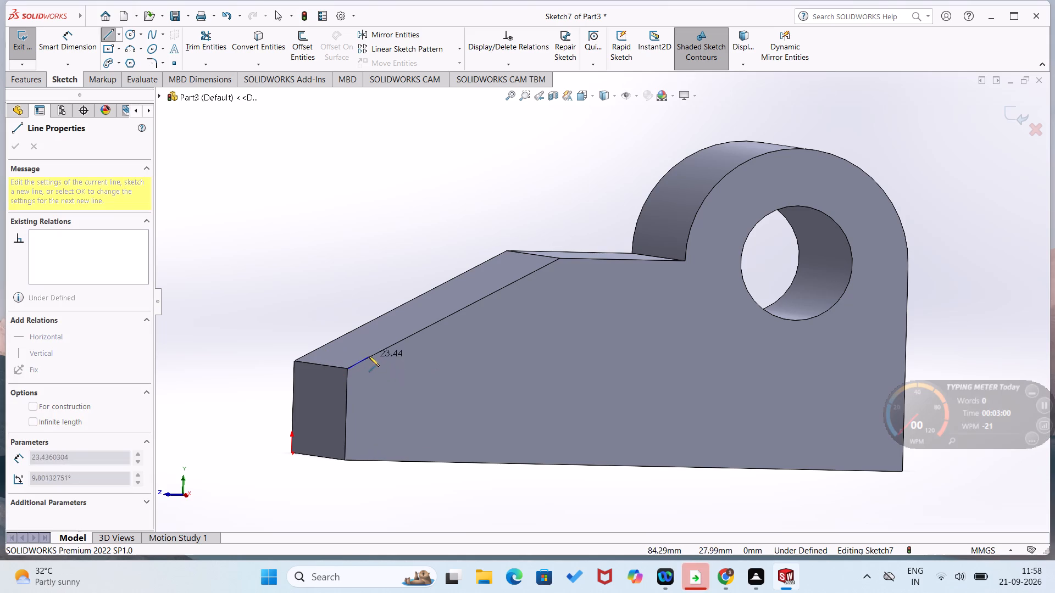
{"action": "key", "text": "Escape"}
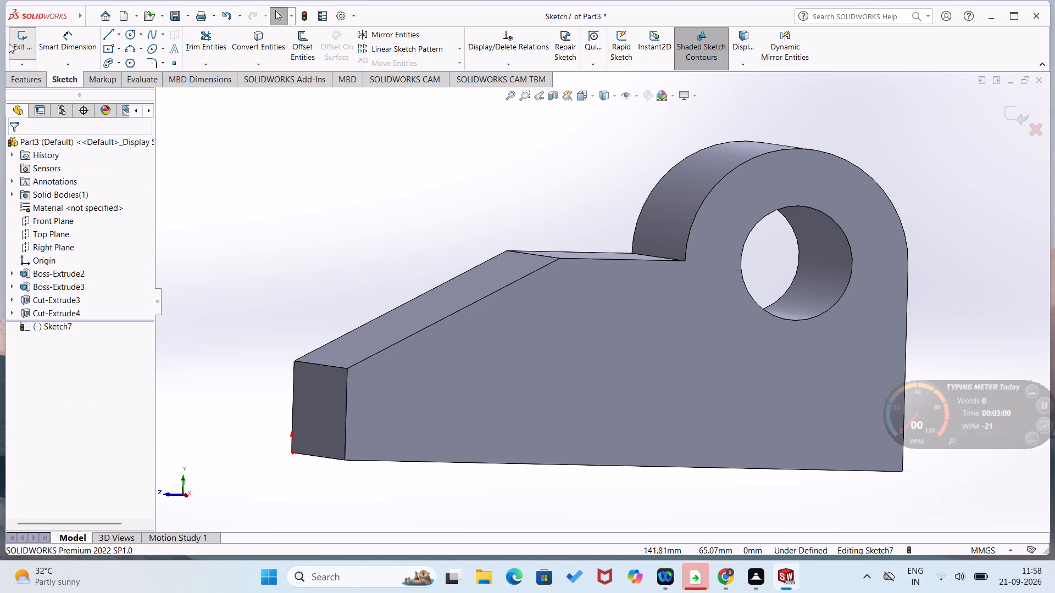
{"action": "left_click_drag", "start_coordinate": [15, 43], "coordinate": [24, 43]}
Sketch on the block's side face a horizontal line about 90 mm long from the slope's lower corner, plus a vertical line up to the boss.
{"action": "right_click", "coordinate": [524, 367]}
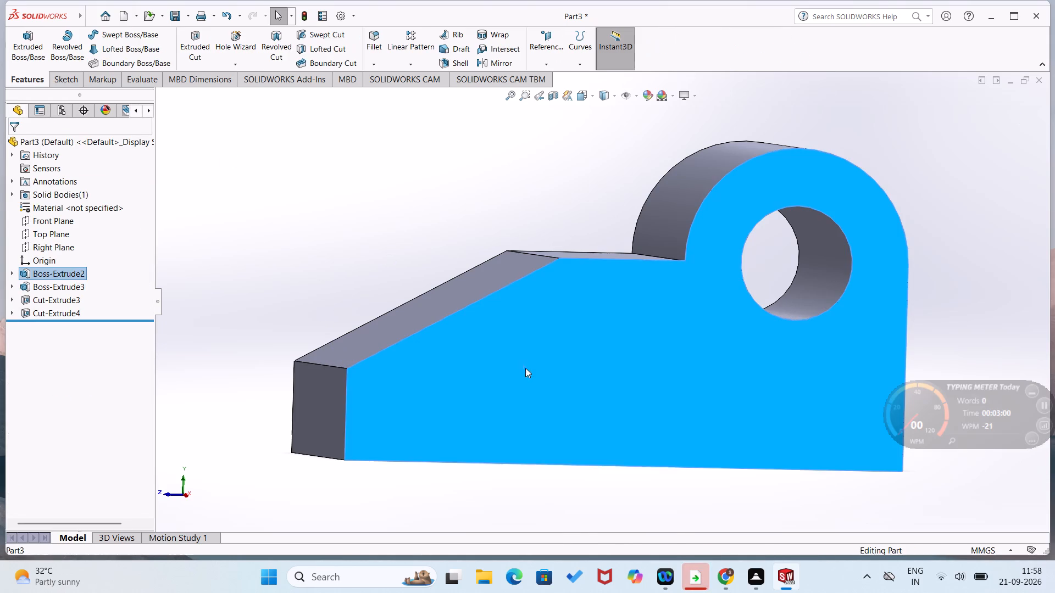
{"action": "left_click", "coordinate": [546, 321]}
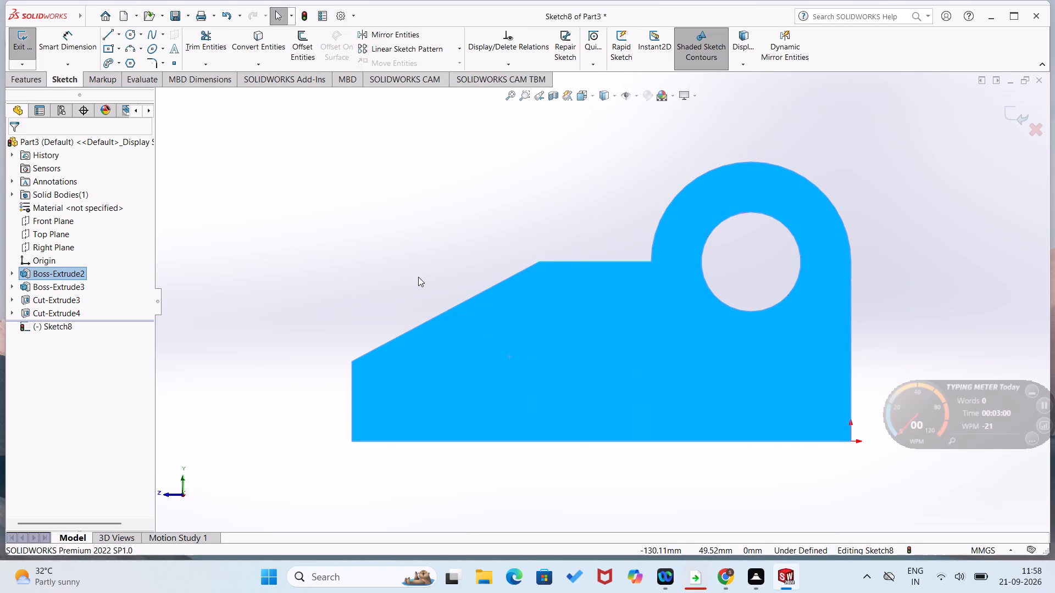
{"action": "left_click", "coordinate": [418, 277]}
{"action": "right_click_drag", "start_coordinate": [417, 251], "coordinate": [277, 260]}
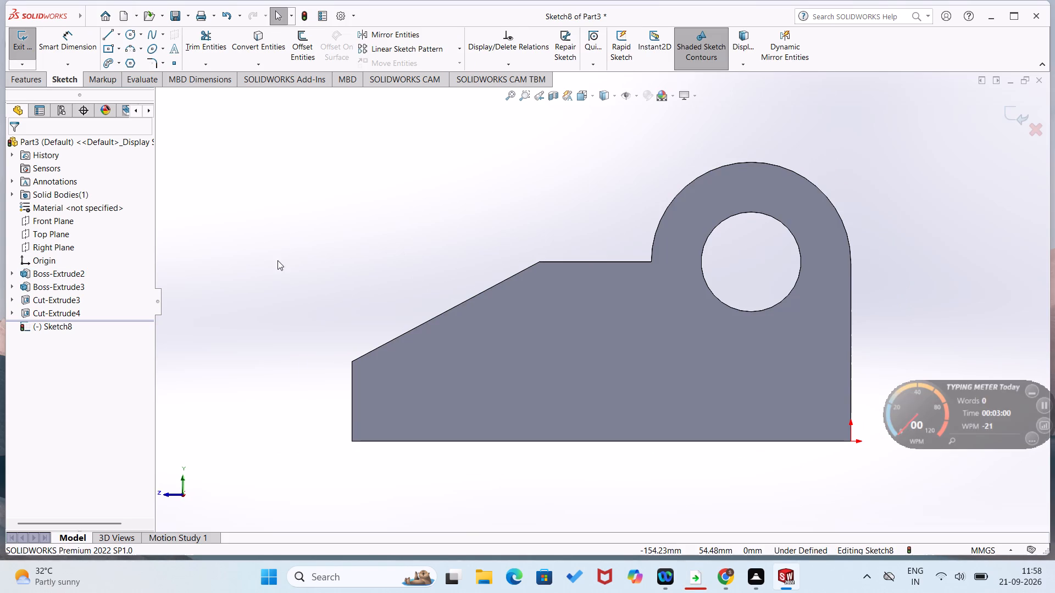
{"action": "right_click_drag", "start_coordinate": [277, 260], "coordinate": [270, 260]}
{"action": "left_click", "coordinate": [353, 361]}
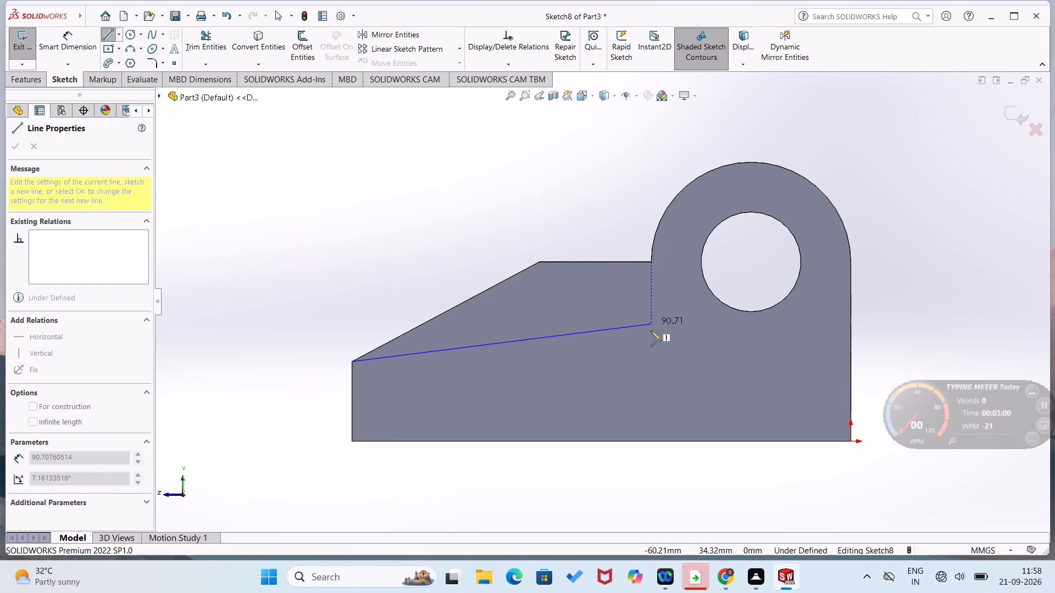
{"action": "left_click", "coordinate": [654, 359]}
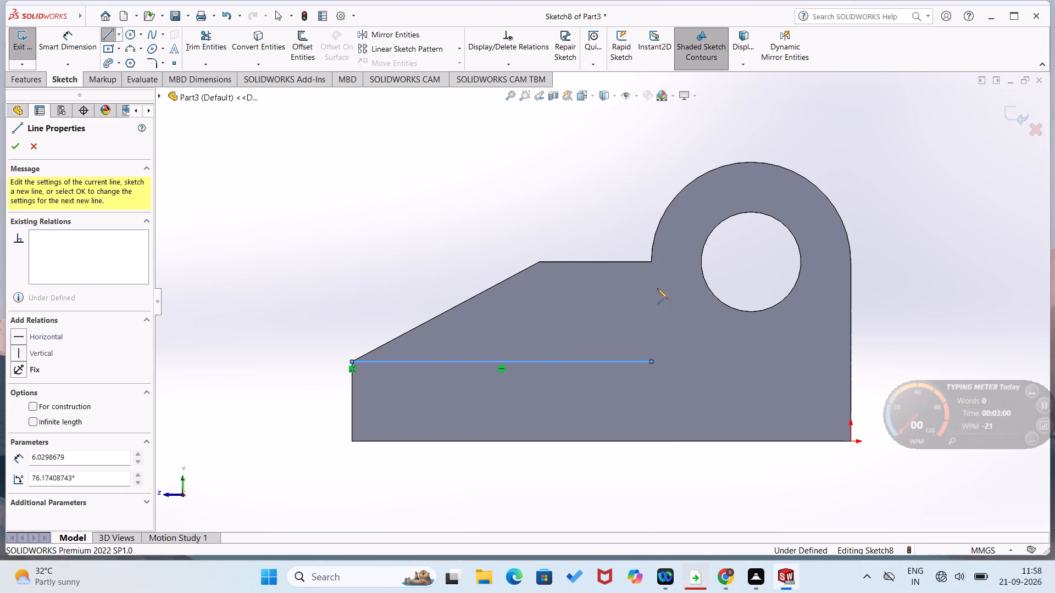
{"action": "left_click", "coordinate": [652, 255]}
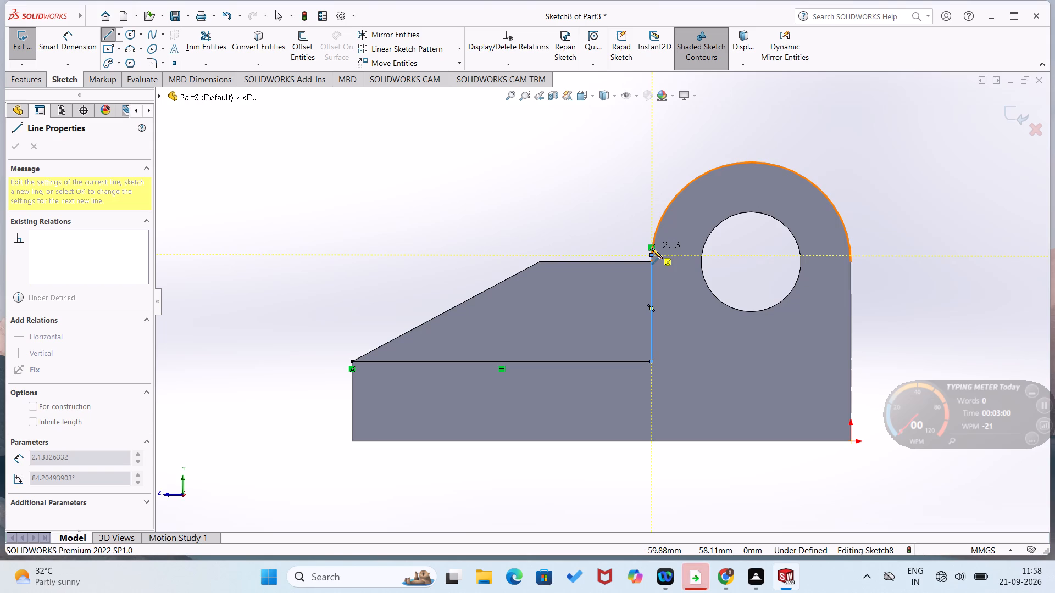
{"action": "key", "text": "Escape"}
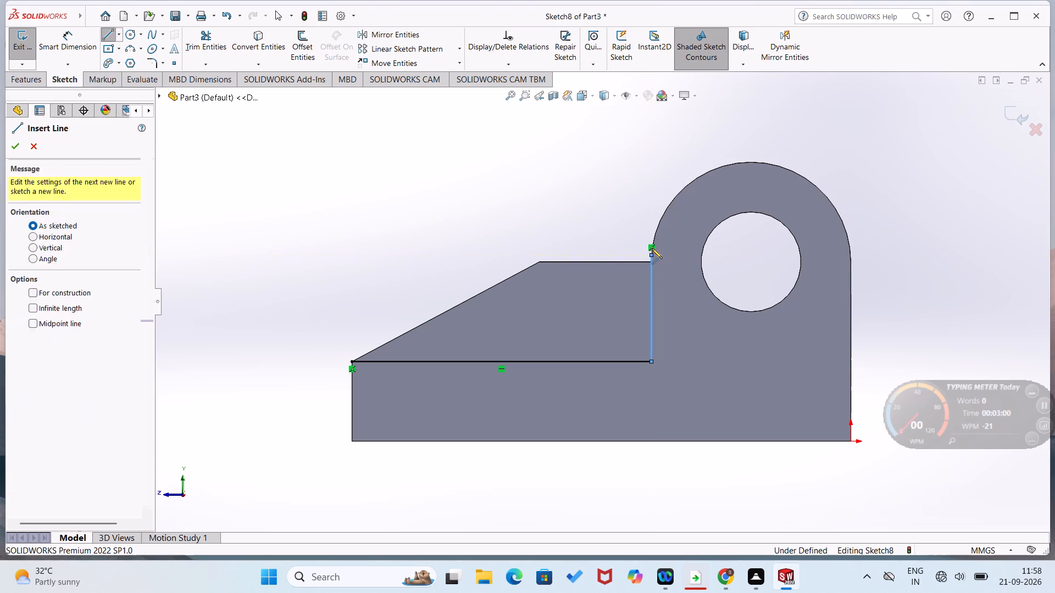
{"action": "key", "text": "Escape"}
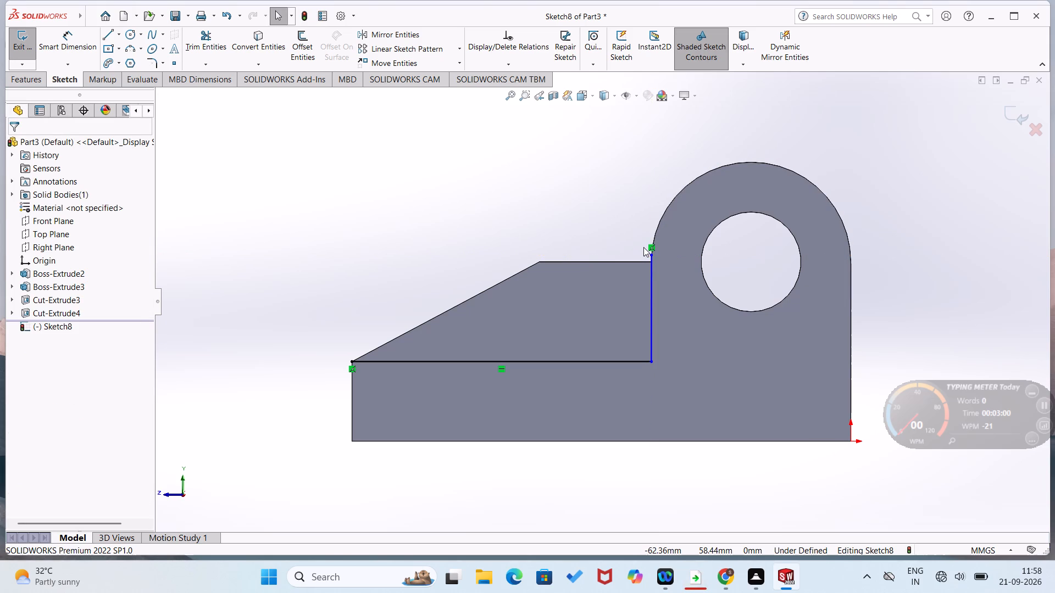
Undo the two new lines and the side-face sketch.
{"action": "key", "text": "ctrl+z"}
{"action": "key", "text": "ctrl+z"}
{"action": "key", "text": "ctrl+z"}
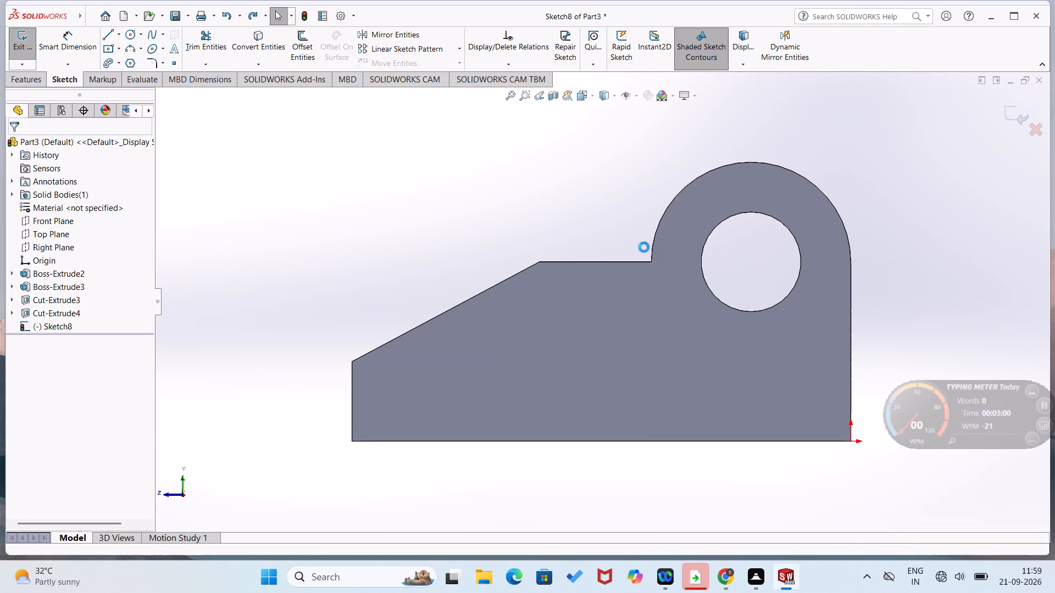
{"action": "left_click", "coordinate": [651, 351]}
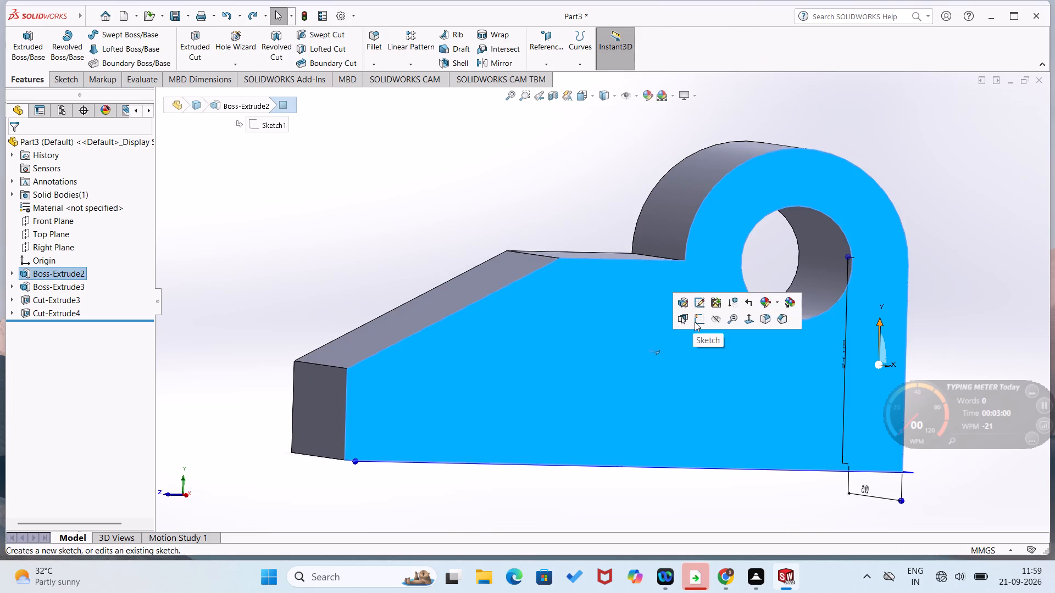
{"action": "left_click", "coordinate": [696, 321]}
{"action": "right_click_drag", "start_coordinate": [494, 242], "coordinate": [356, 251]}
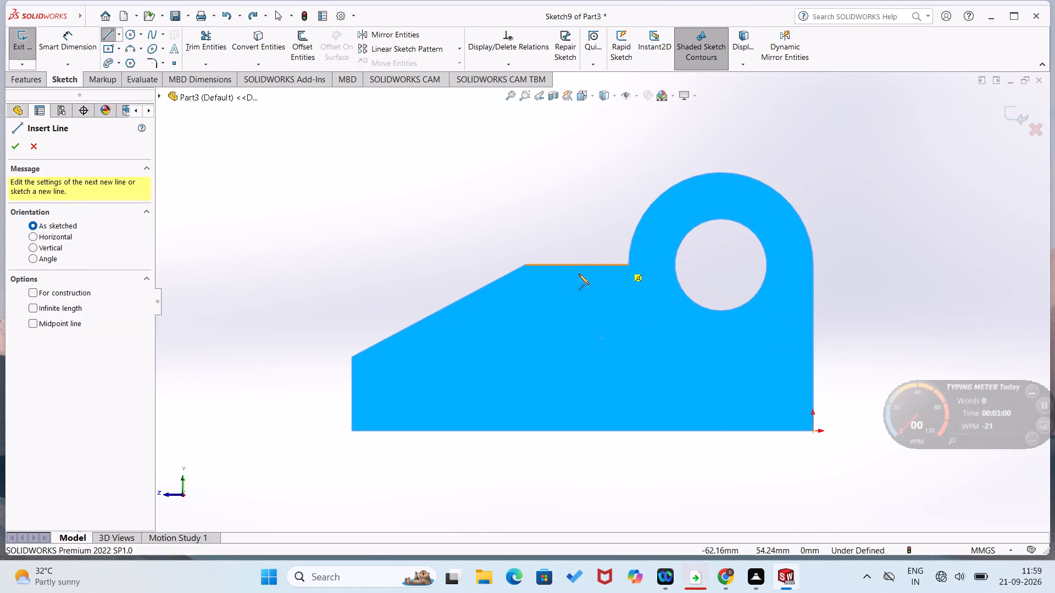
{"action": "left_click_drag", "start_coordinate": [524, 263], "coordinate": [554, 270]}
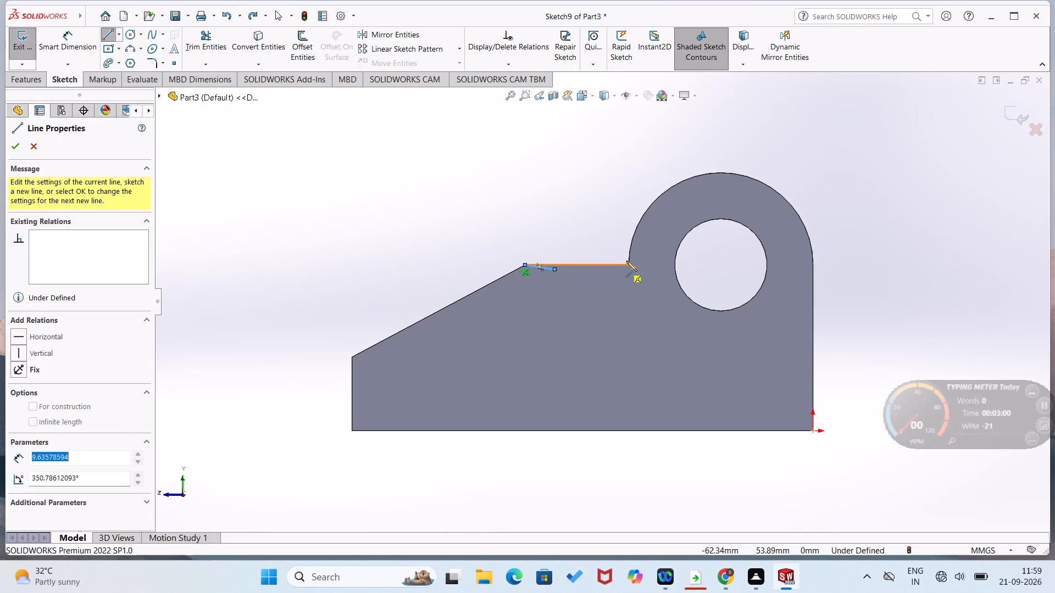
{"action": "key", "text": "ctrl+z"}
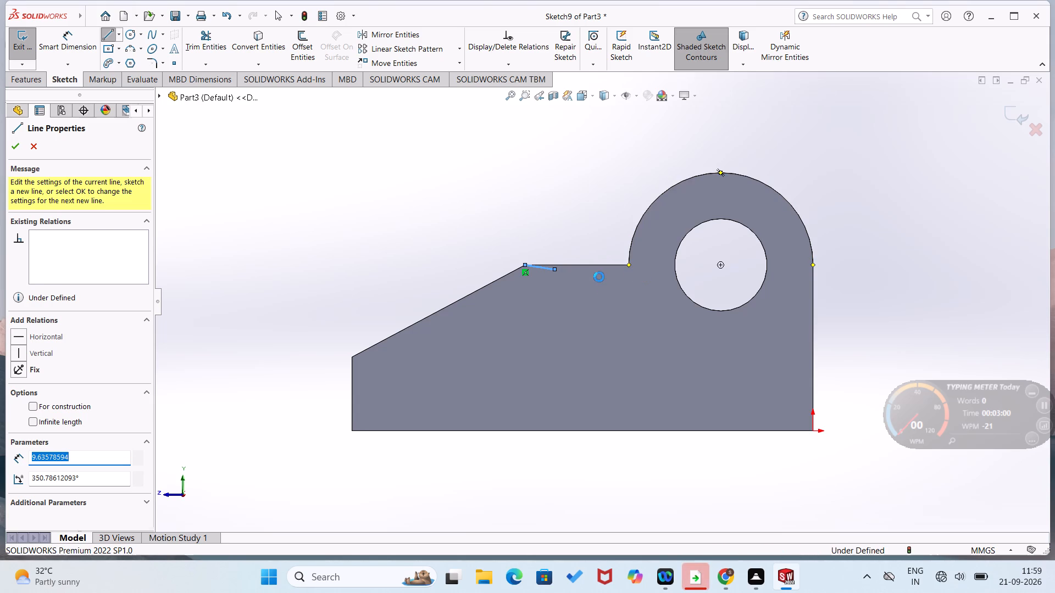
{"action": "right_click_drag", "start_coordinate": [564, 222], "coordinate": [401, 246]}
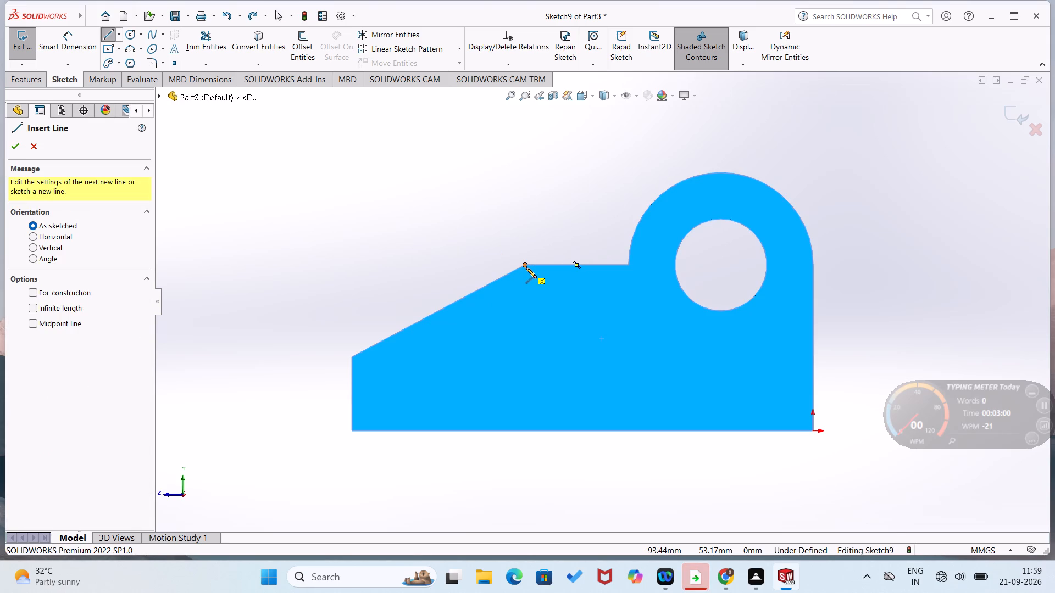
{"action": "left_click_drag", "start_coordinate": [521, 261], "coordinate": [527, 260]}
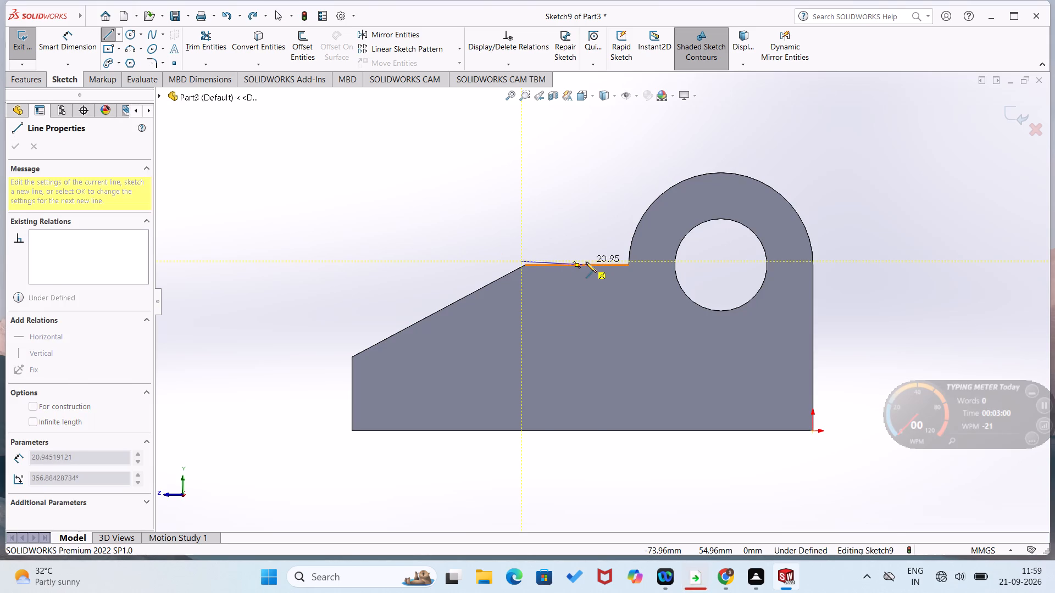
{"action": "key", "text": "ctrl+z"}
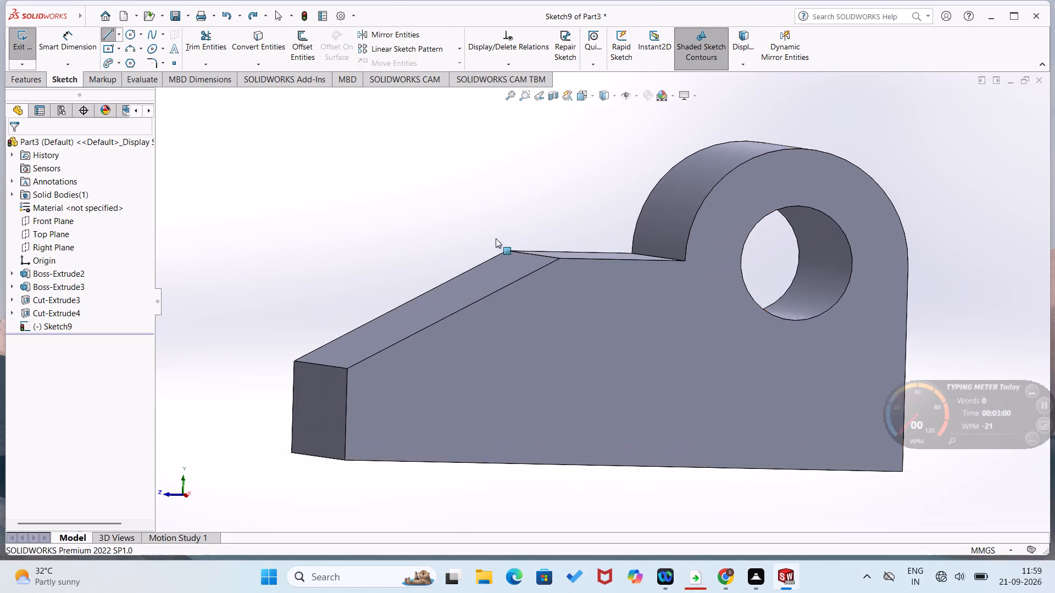
Sketch a closed side-face profile: horizontal line from the slope's upper corner to the boss, 30 mm radius arc along the boss, sloped line about 51 mm back.
{"action": "right_click", "coordinate": [538, 308]}
{"action": "left_click", "coordinate": [567, 290]}
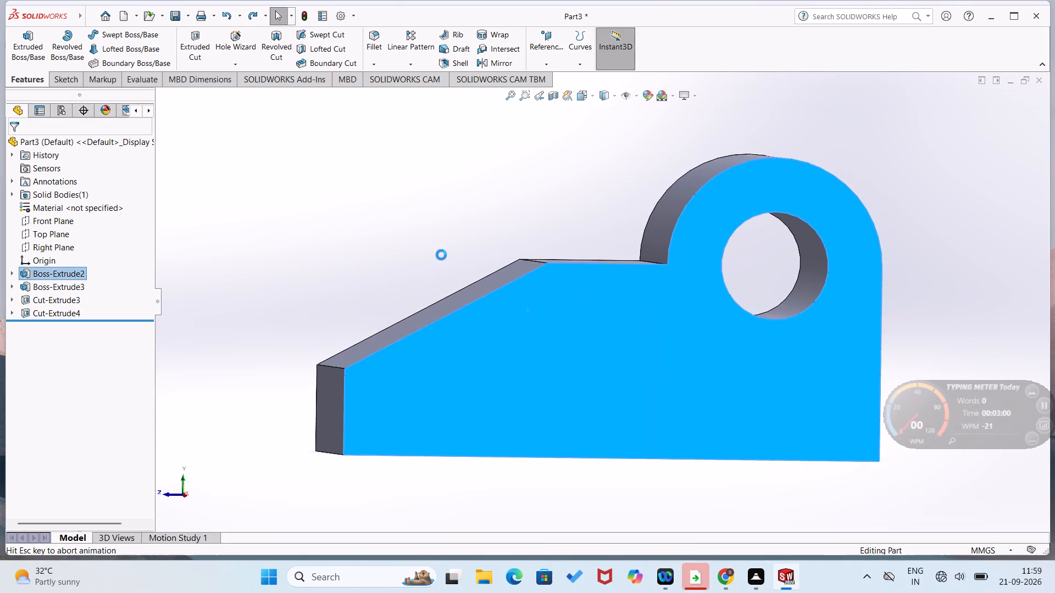
{"action": "left_click", "coordinate": [439, 252]}
{"action": "right_click_drag", "start_coordinate": [439, 252], "coordinate": [349, 281]}
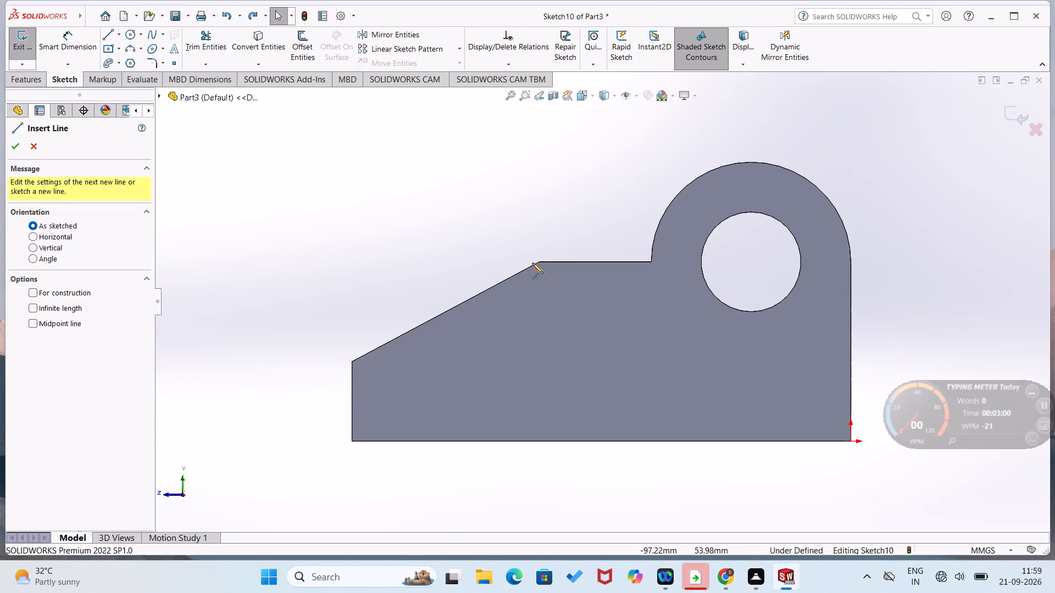
{"action": "left_click", "coordinate": [539, 261]}
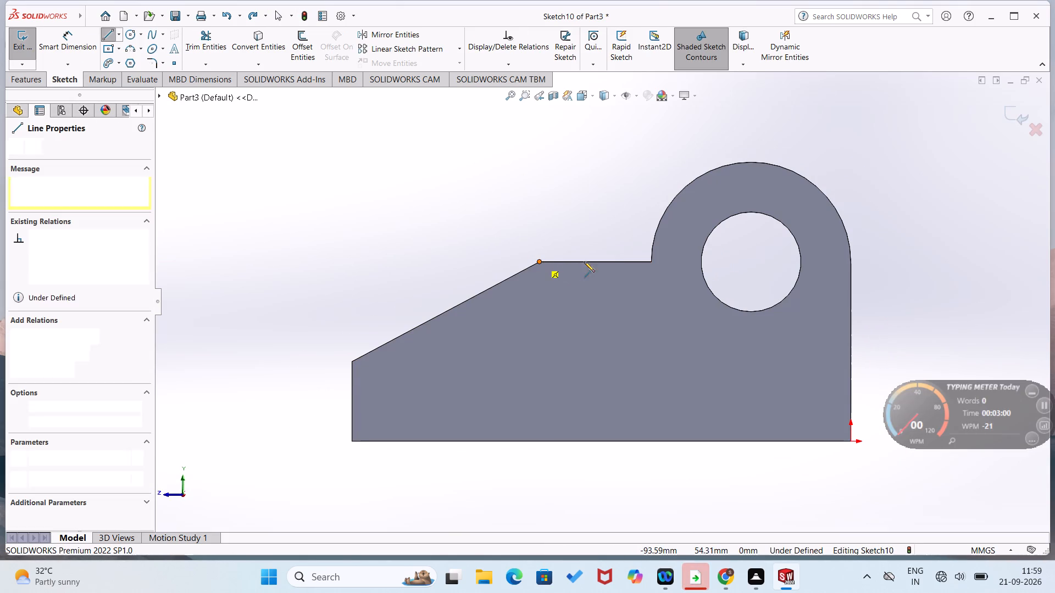
{"action": "left_click", "coordinate": [653, 261]}
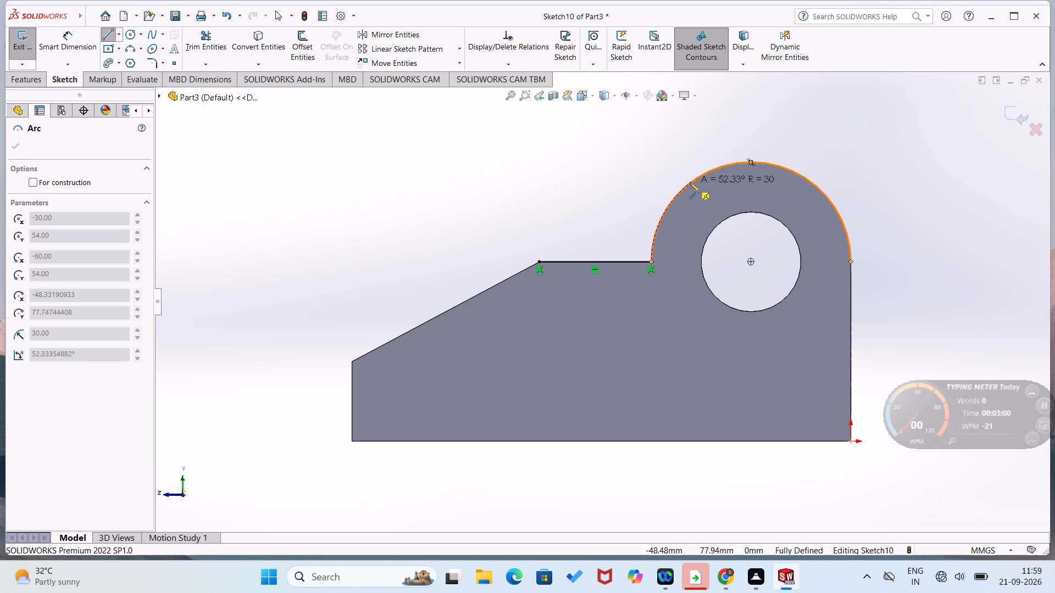
{"action": "left_click", "coordinate": [690, 182]}
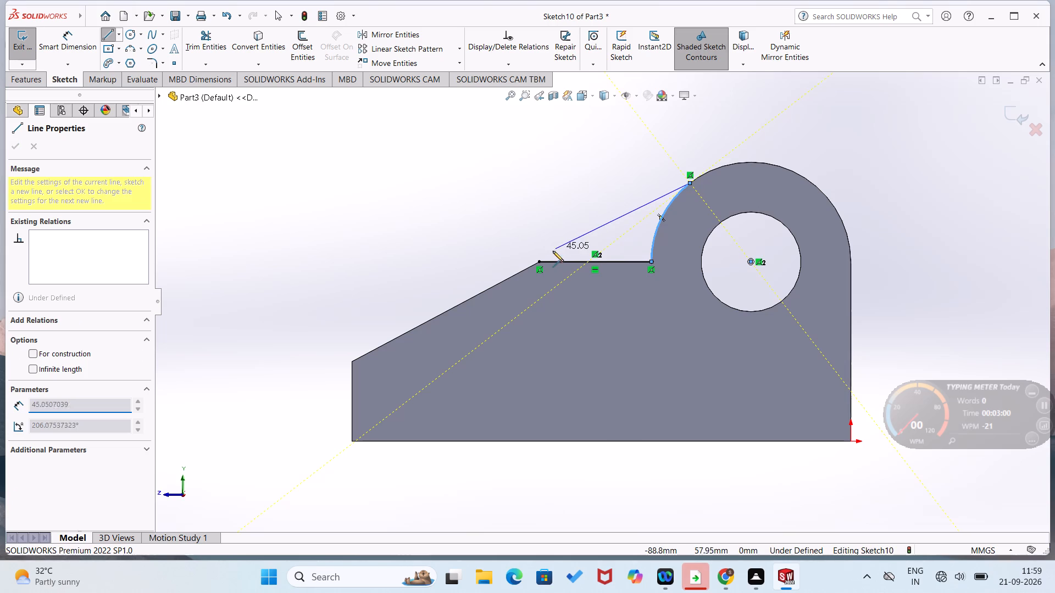
{"action": "left_click", "coordinate": [540, 262]}
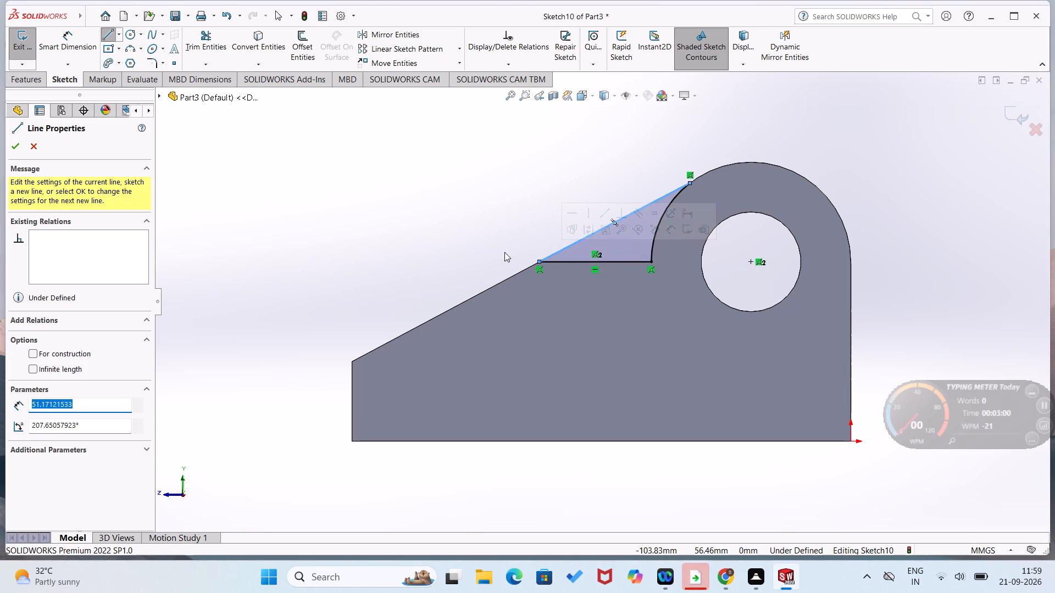
{"action": "right_click", "coordinate": [435, 245]}
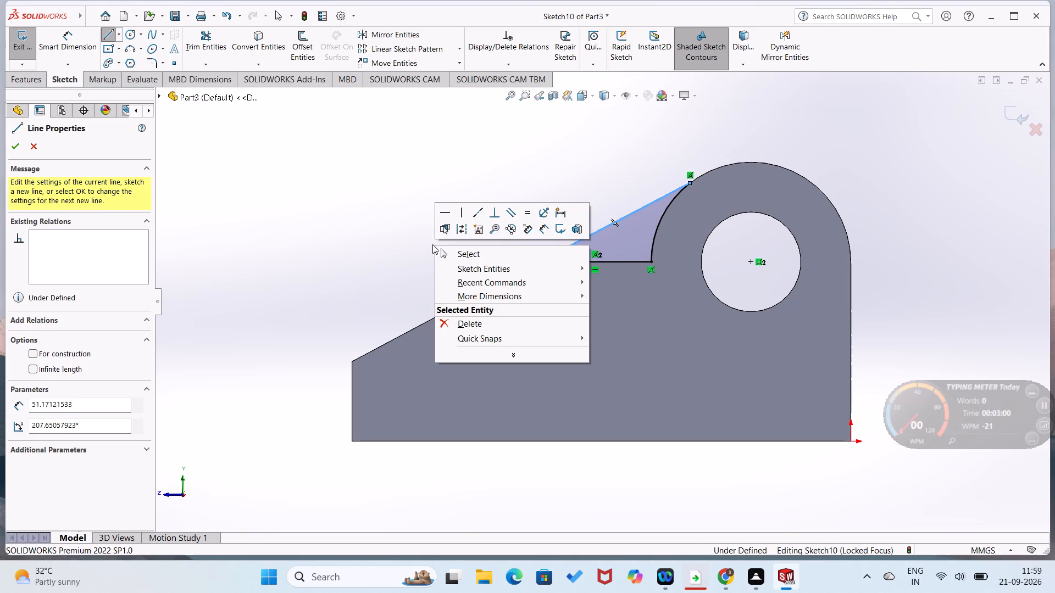
{"action": "left_click", "coordinate": [431, 244]}
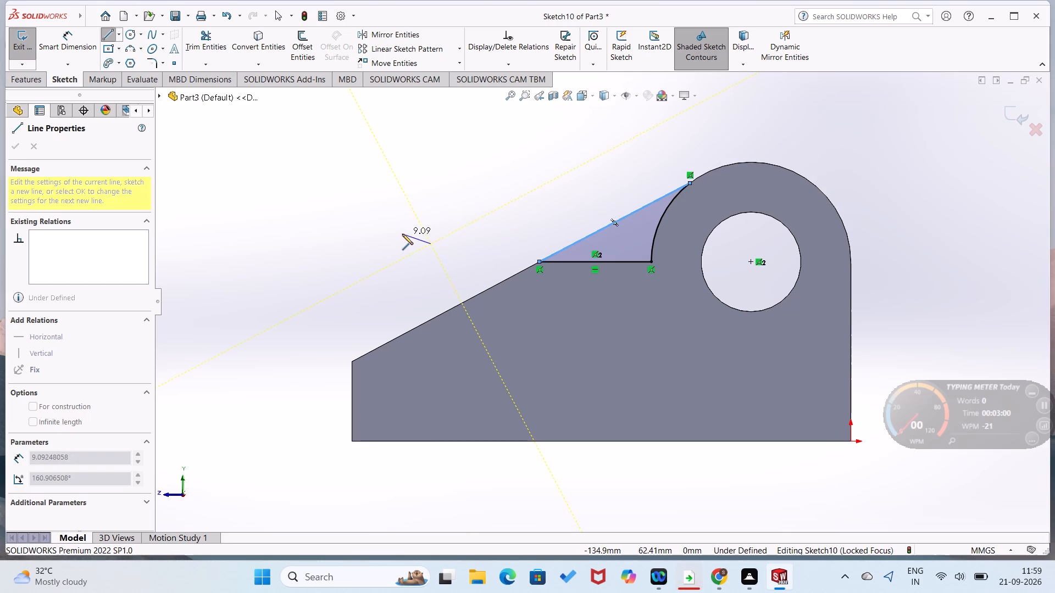
{"action": "key", "text": "Escape"}
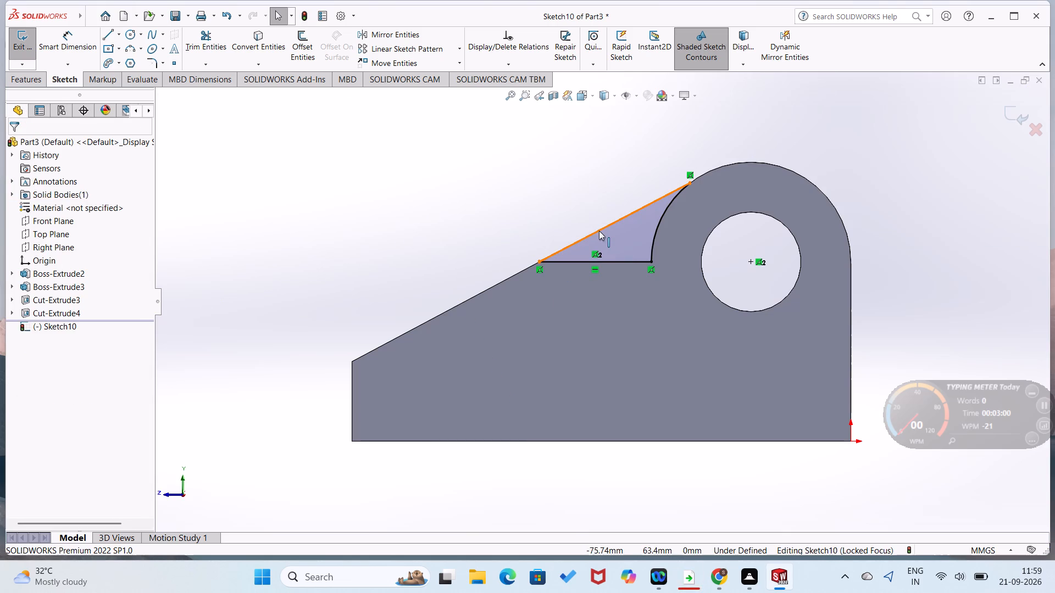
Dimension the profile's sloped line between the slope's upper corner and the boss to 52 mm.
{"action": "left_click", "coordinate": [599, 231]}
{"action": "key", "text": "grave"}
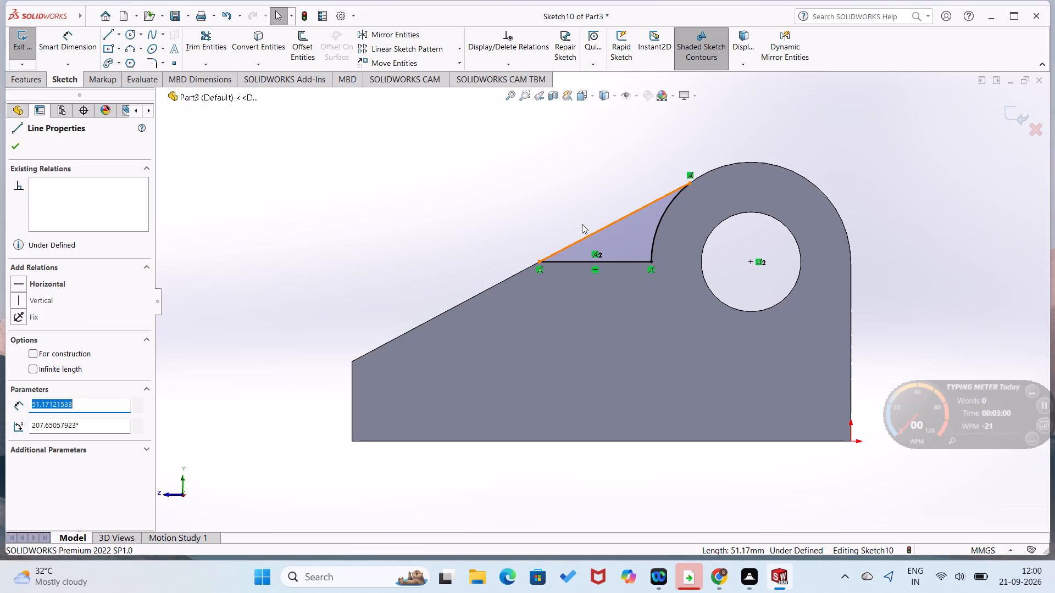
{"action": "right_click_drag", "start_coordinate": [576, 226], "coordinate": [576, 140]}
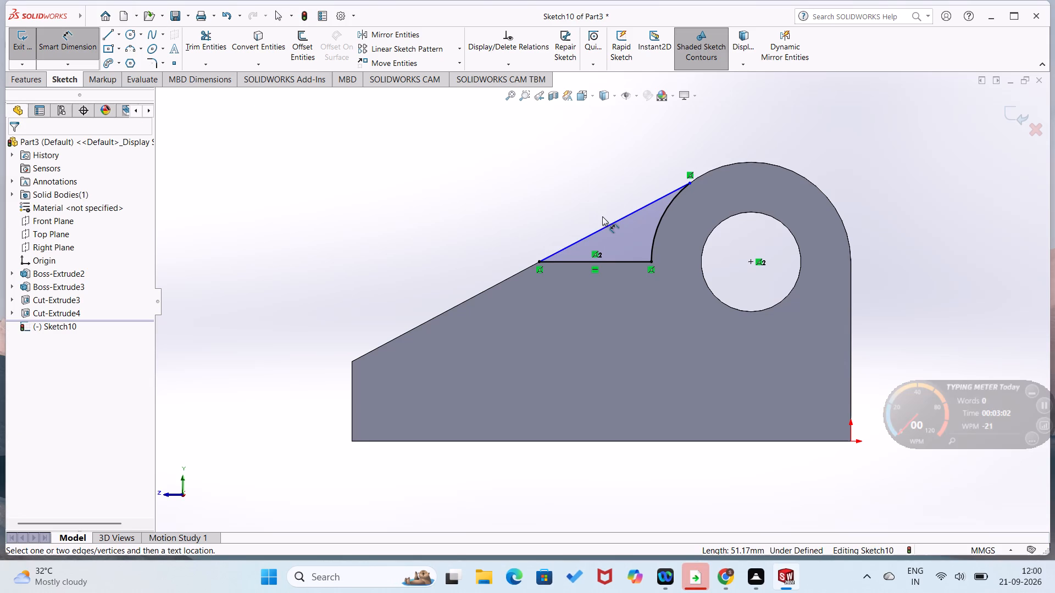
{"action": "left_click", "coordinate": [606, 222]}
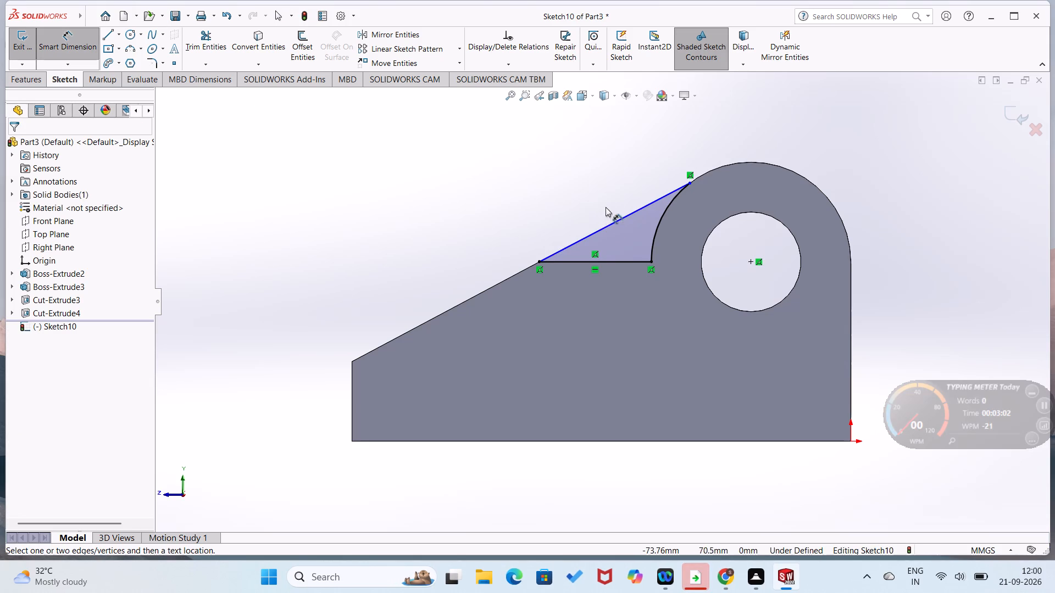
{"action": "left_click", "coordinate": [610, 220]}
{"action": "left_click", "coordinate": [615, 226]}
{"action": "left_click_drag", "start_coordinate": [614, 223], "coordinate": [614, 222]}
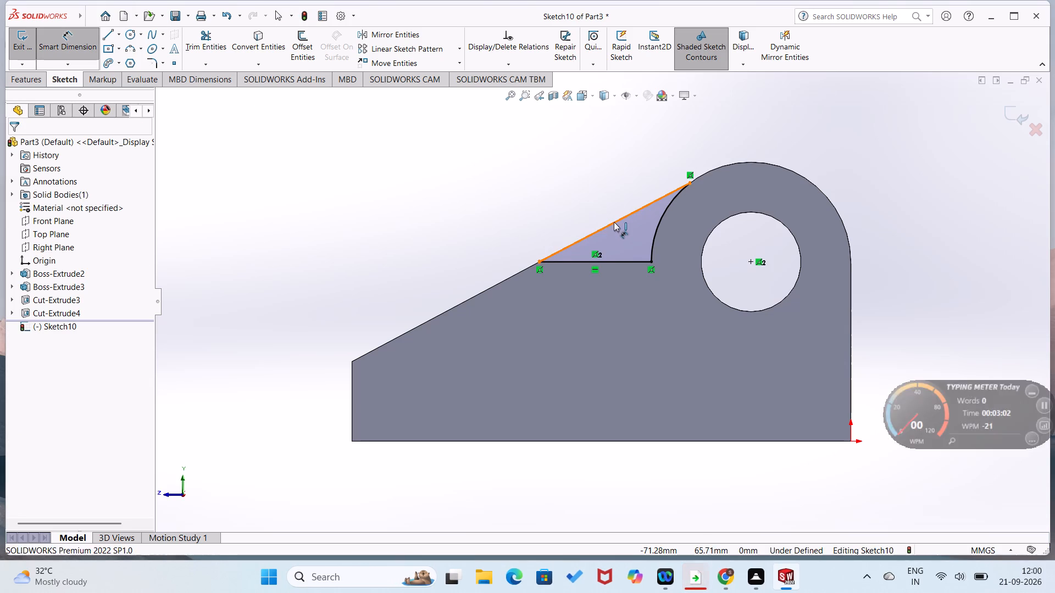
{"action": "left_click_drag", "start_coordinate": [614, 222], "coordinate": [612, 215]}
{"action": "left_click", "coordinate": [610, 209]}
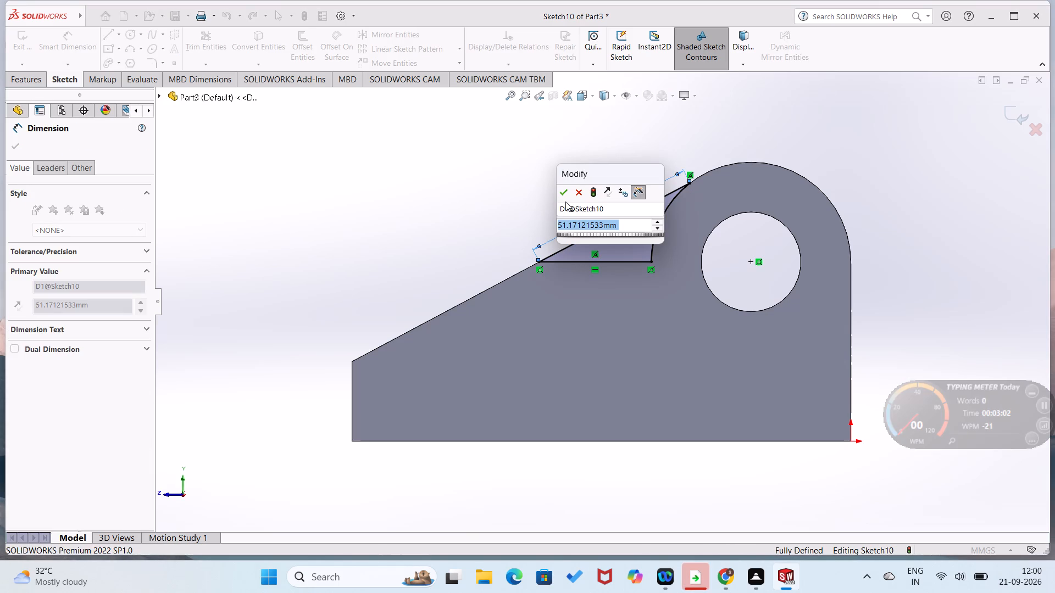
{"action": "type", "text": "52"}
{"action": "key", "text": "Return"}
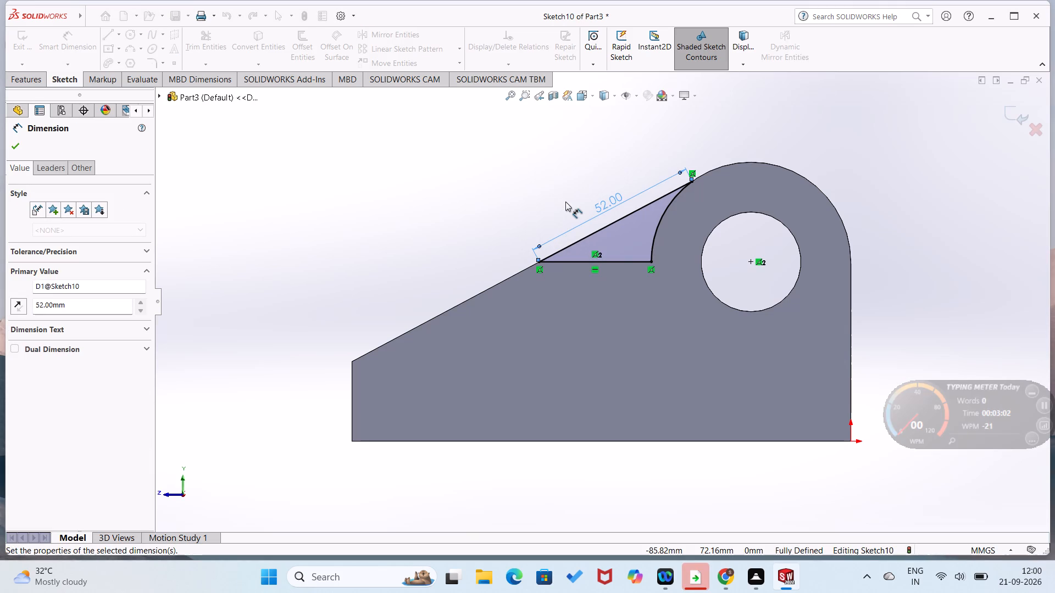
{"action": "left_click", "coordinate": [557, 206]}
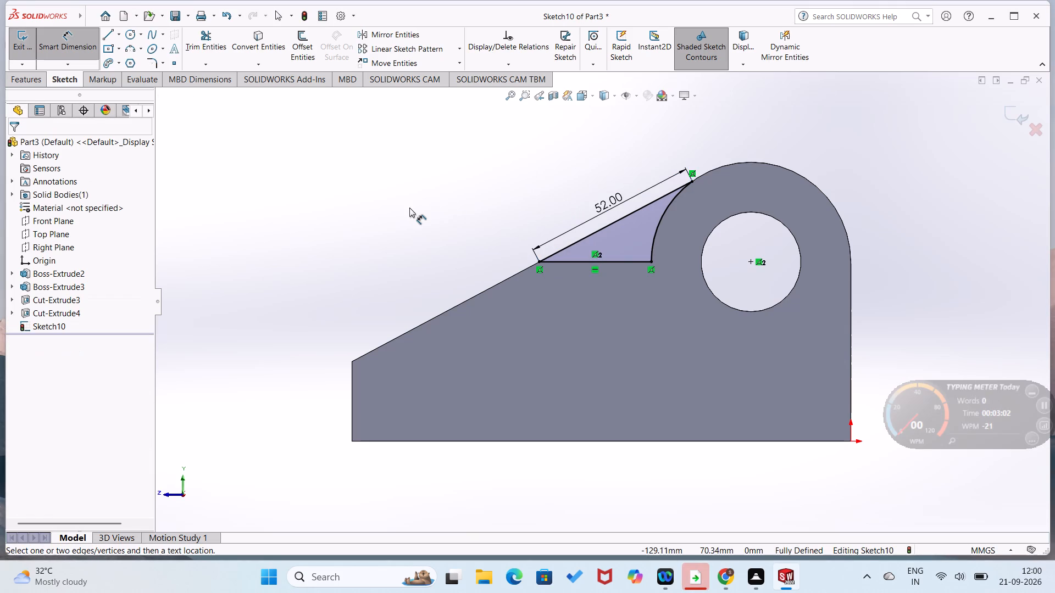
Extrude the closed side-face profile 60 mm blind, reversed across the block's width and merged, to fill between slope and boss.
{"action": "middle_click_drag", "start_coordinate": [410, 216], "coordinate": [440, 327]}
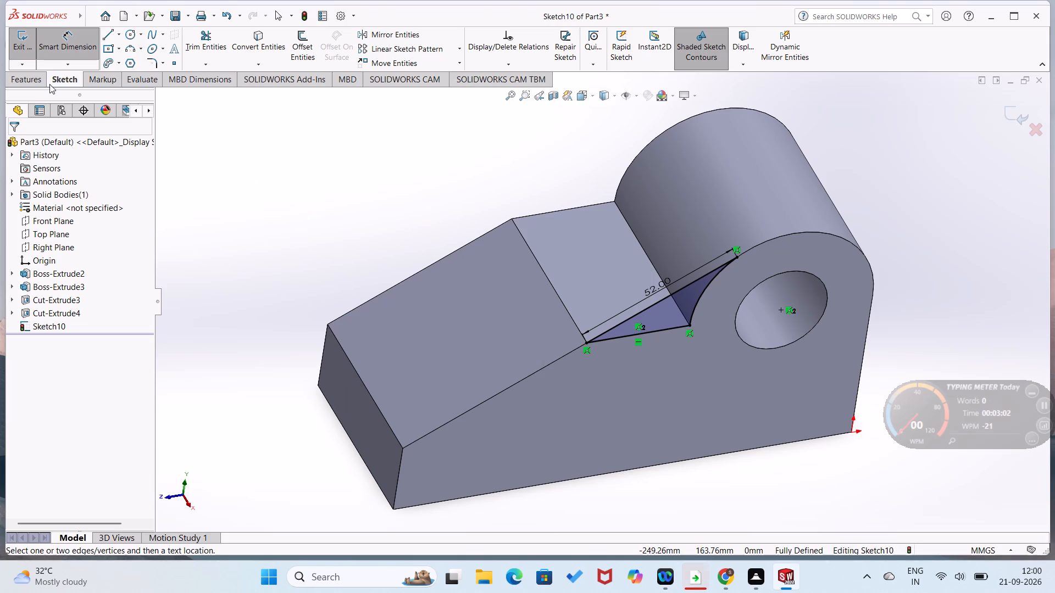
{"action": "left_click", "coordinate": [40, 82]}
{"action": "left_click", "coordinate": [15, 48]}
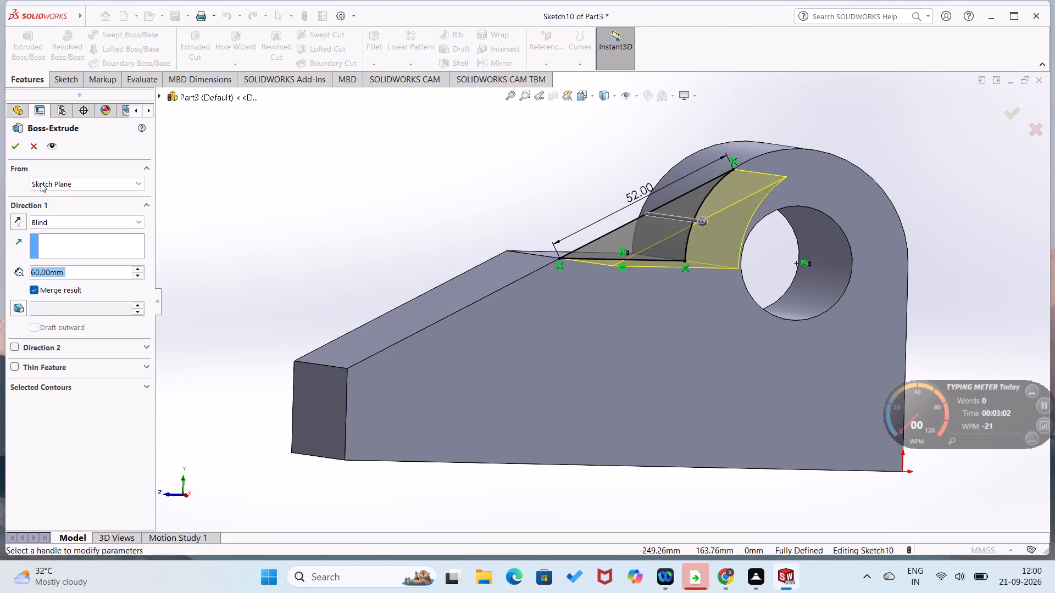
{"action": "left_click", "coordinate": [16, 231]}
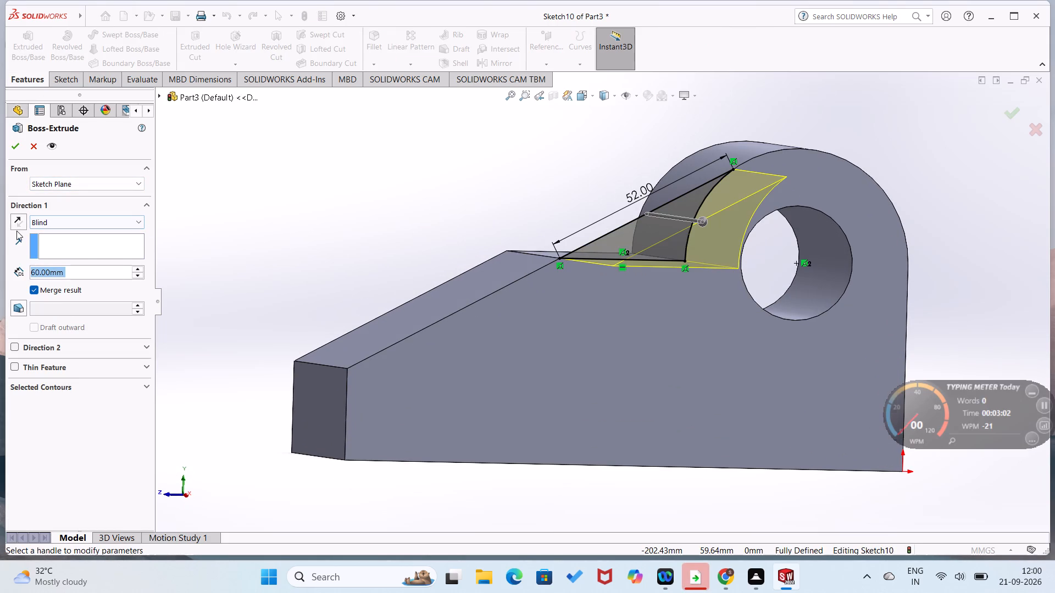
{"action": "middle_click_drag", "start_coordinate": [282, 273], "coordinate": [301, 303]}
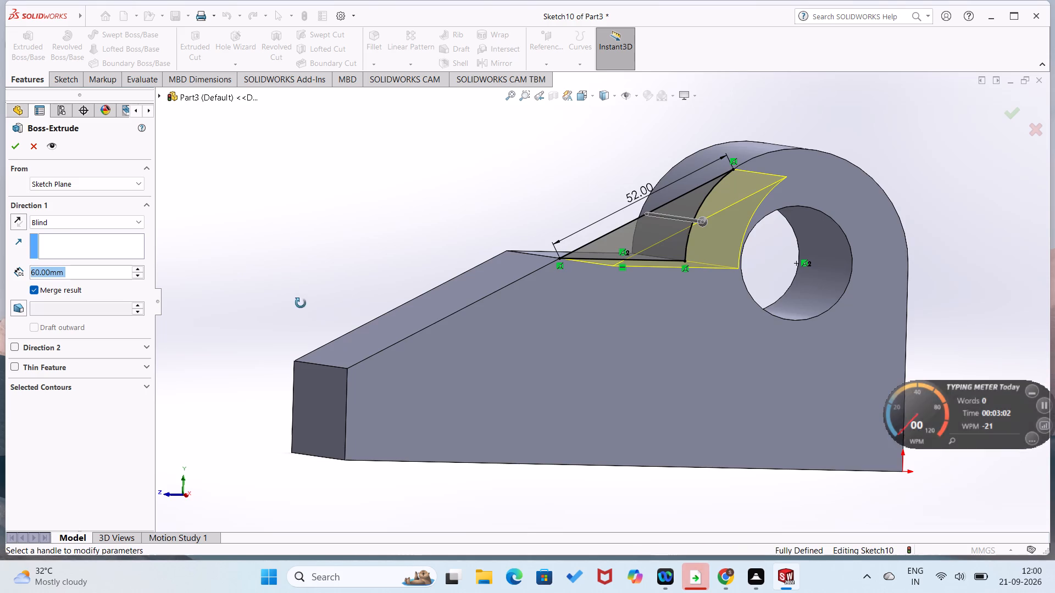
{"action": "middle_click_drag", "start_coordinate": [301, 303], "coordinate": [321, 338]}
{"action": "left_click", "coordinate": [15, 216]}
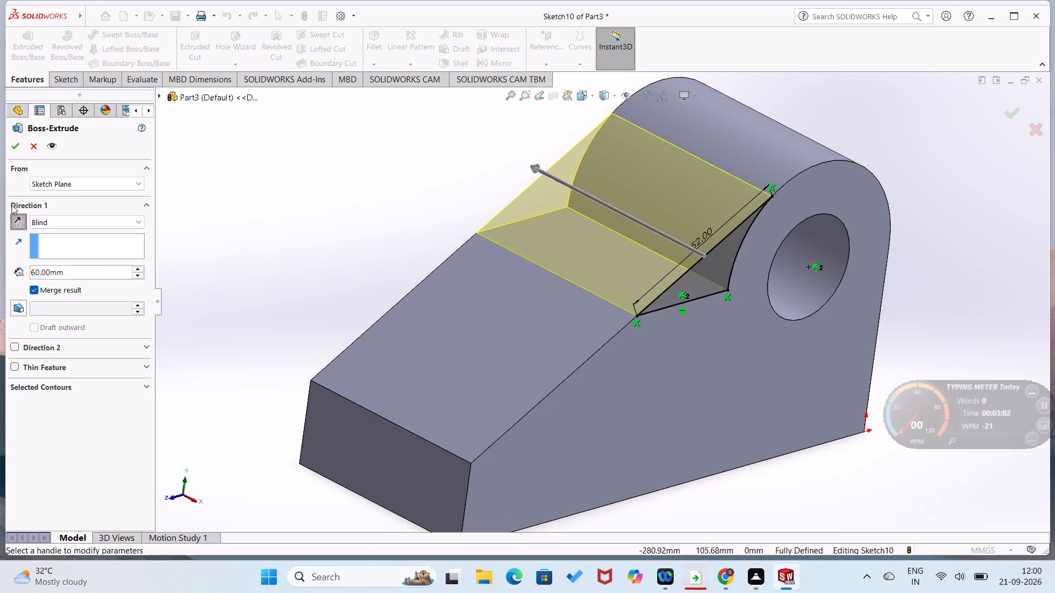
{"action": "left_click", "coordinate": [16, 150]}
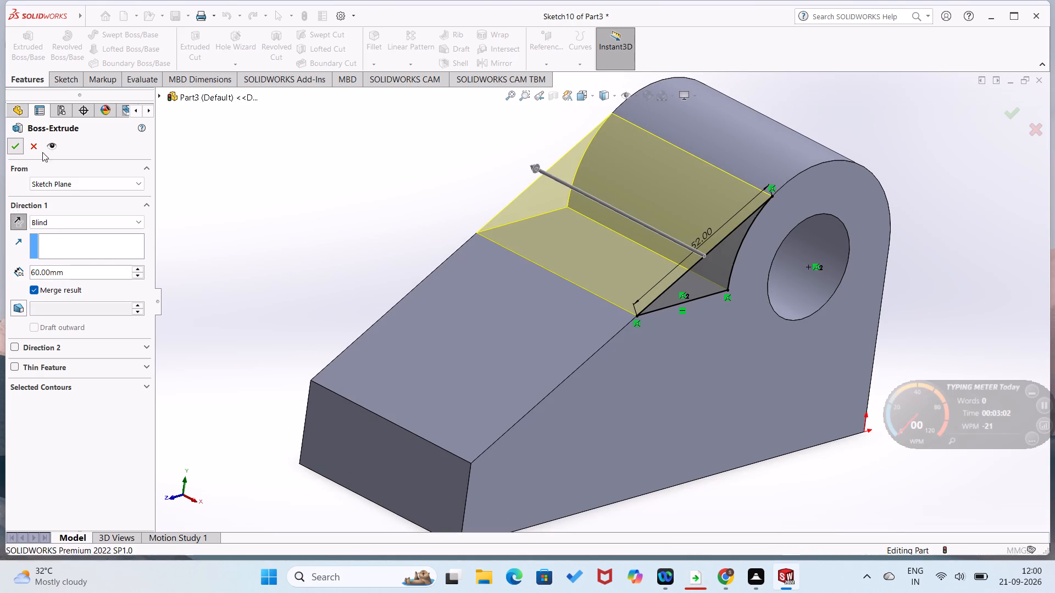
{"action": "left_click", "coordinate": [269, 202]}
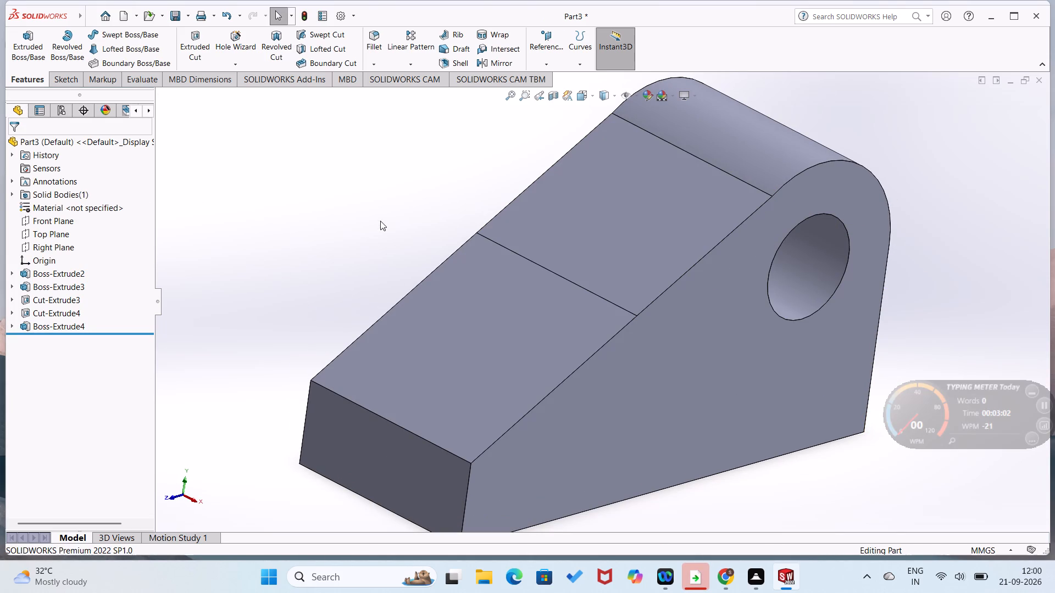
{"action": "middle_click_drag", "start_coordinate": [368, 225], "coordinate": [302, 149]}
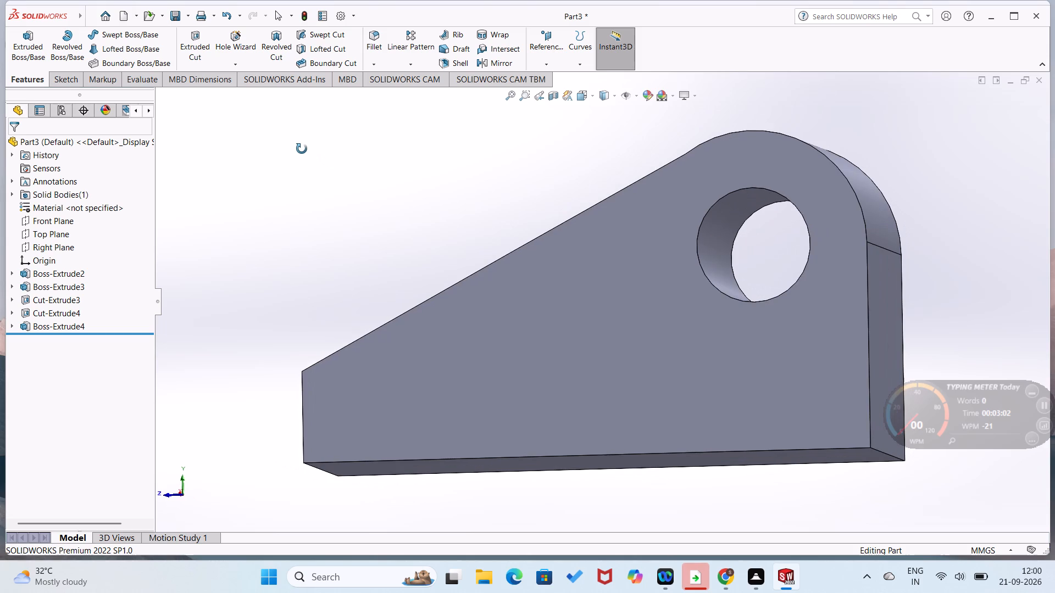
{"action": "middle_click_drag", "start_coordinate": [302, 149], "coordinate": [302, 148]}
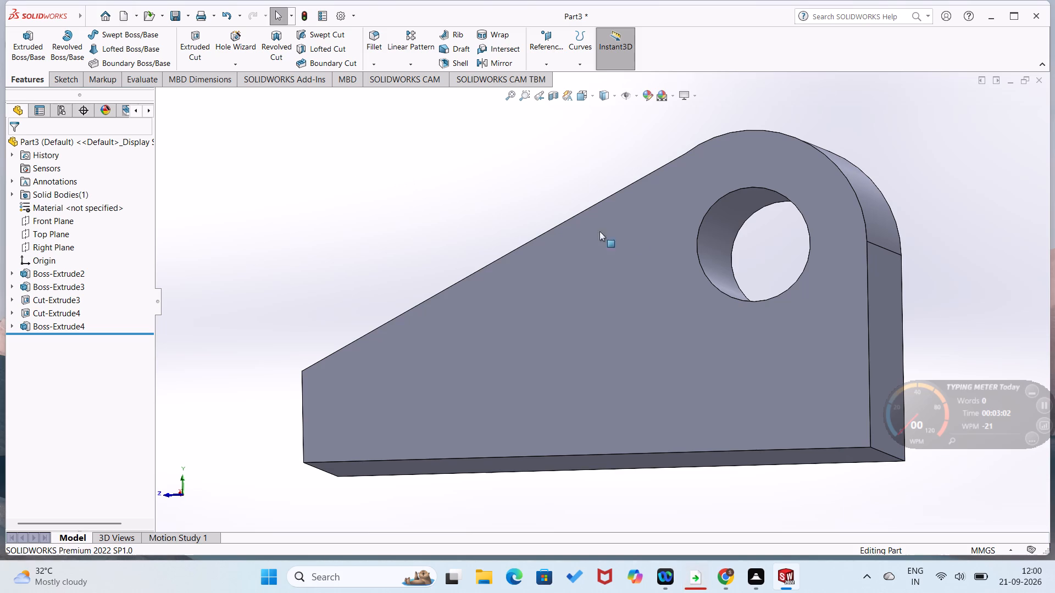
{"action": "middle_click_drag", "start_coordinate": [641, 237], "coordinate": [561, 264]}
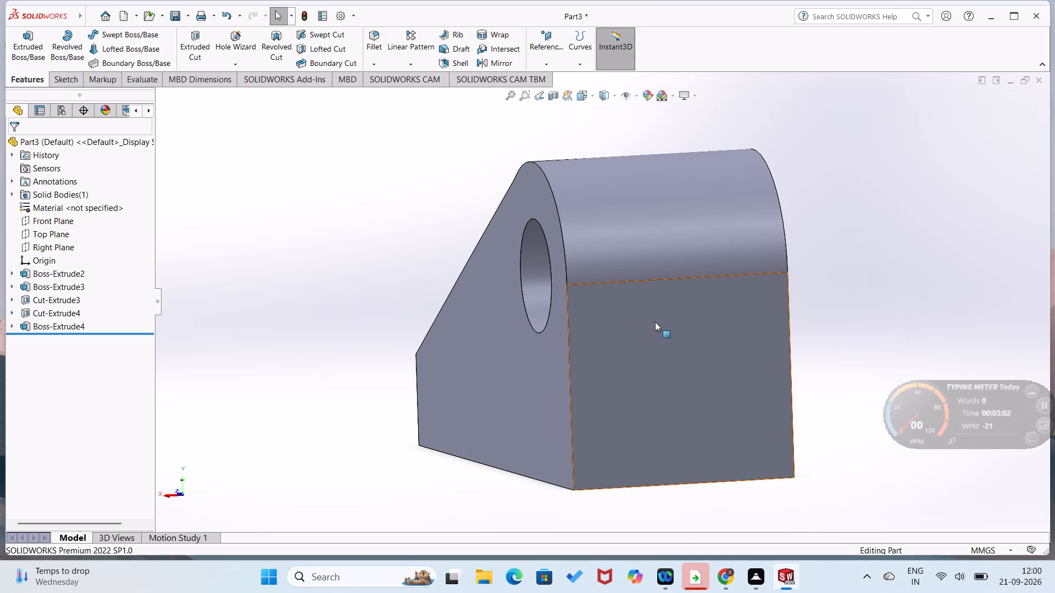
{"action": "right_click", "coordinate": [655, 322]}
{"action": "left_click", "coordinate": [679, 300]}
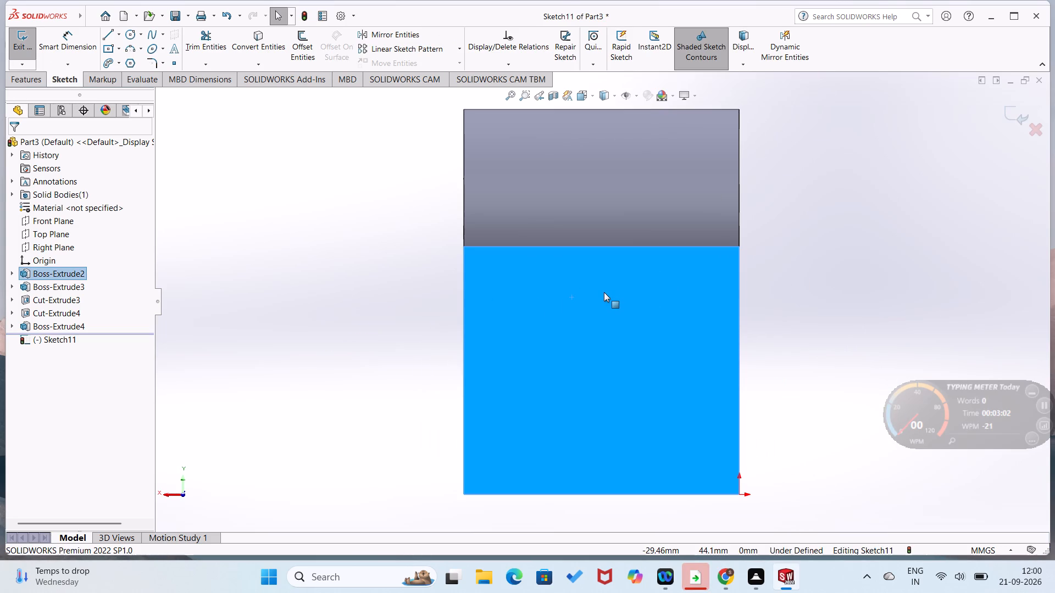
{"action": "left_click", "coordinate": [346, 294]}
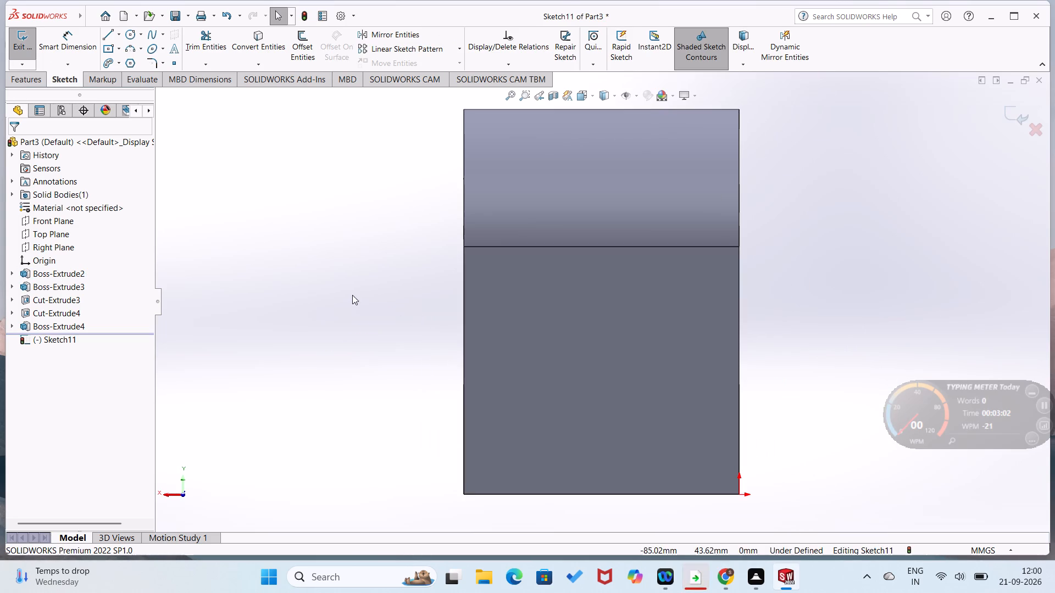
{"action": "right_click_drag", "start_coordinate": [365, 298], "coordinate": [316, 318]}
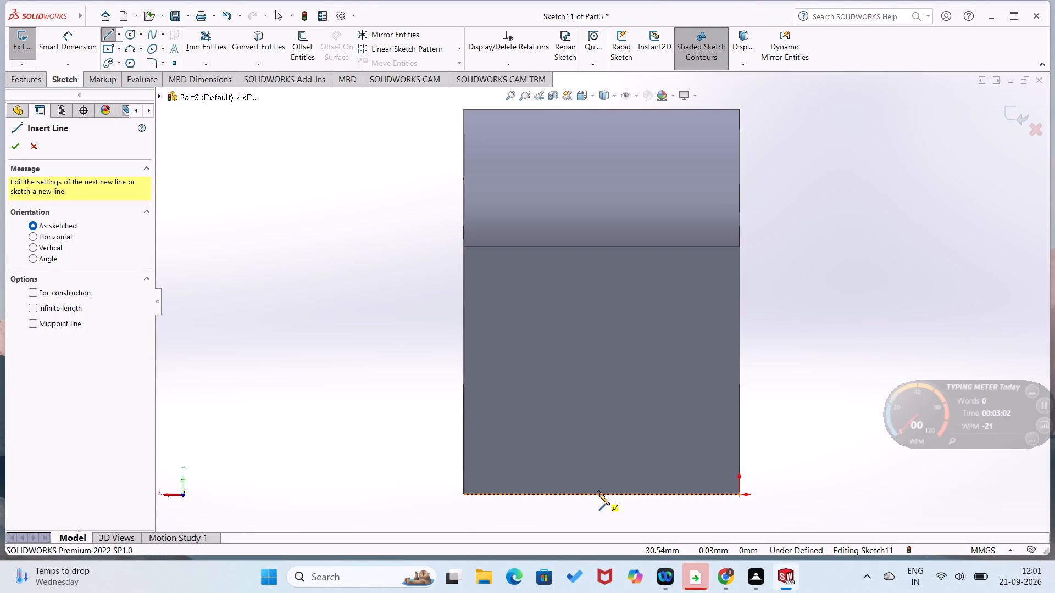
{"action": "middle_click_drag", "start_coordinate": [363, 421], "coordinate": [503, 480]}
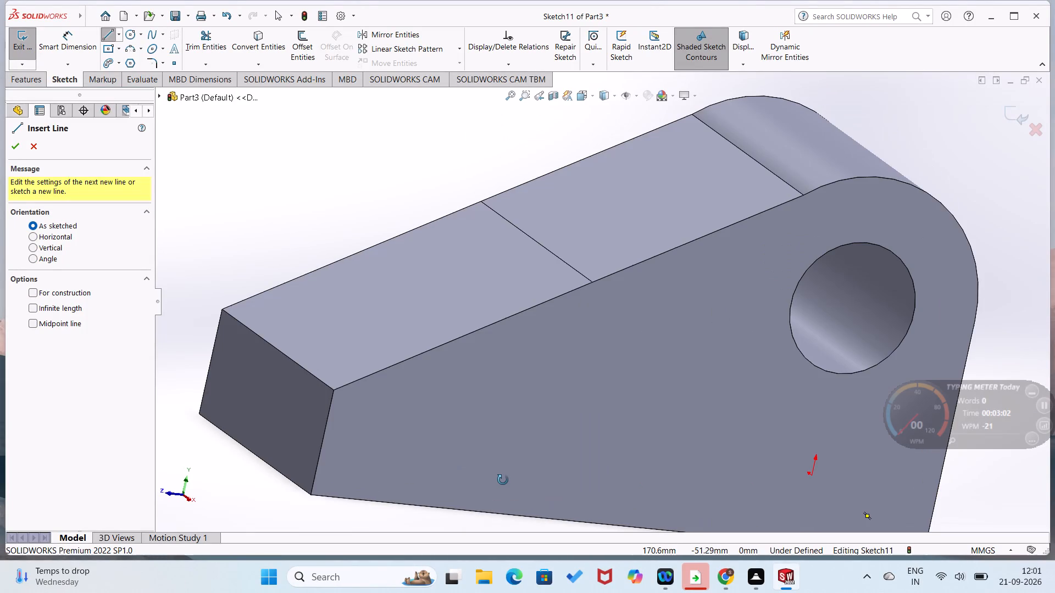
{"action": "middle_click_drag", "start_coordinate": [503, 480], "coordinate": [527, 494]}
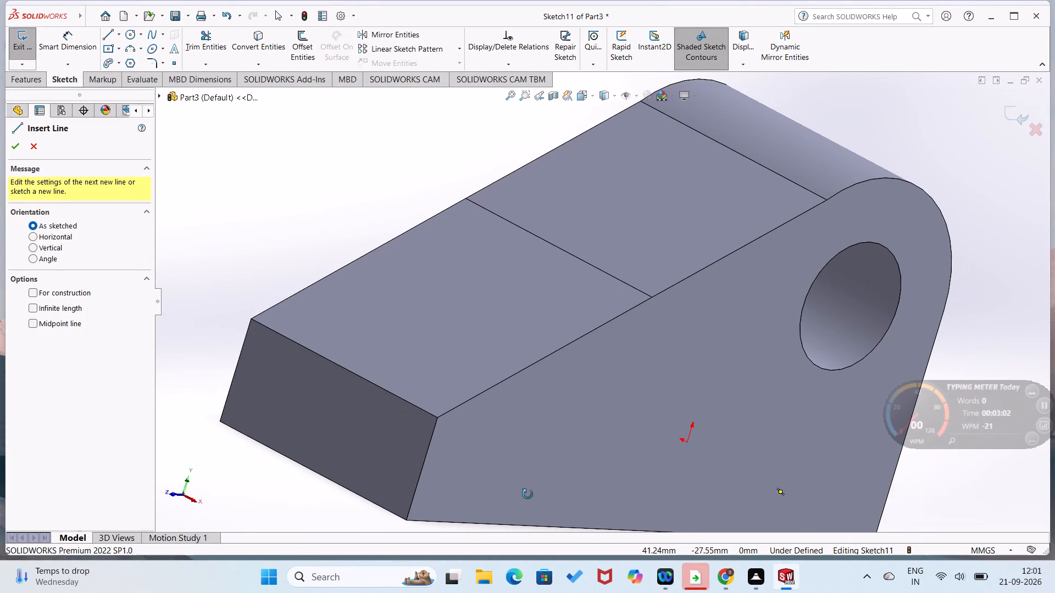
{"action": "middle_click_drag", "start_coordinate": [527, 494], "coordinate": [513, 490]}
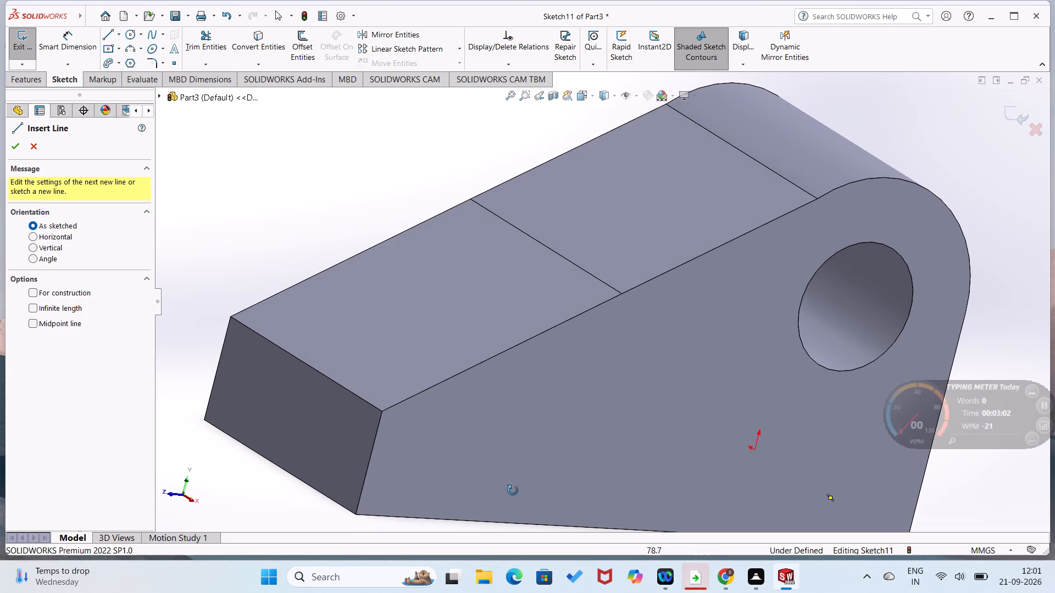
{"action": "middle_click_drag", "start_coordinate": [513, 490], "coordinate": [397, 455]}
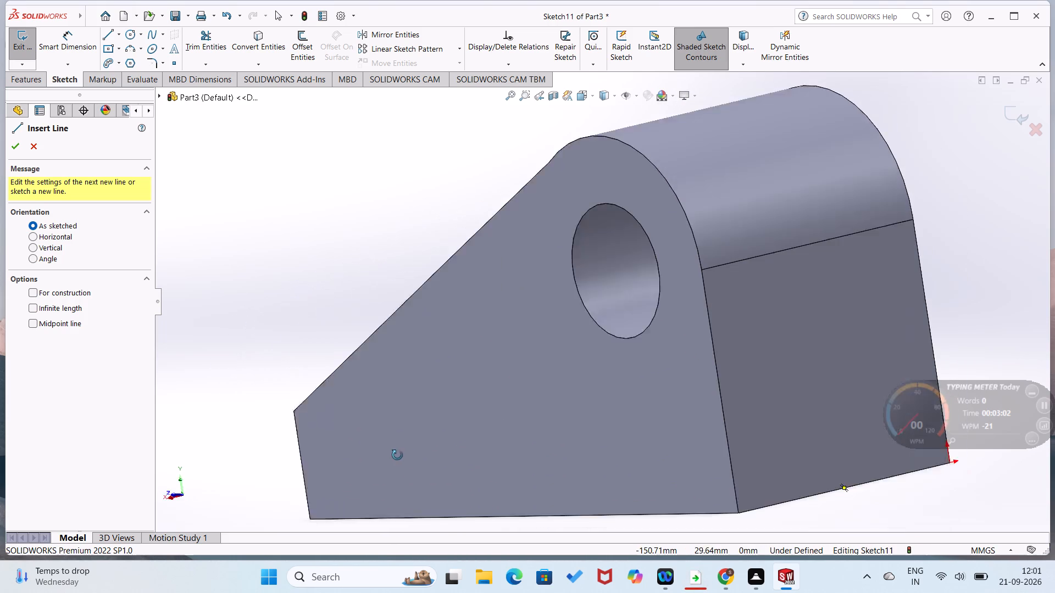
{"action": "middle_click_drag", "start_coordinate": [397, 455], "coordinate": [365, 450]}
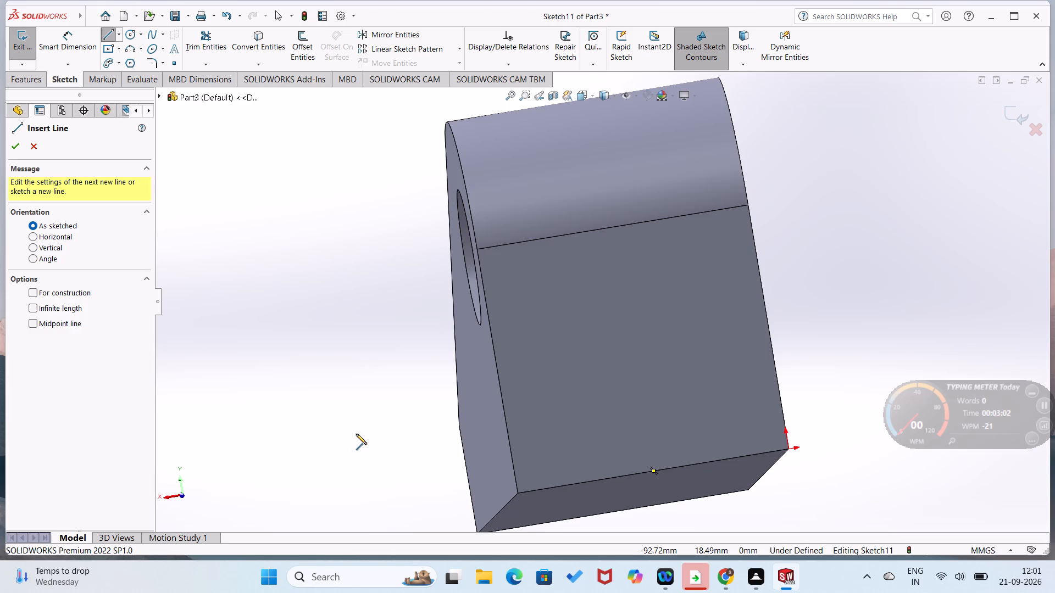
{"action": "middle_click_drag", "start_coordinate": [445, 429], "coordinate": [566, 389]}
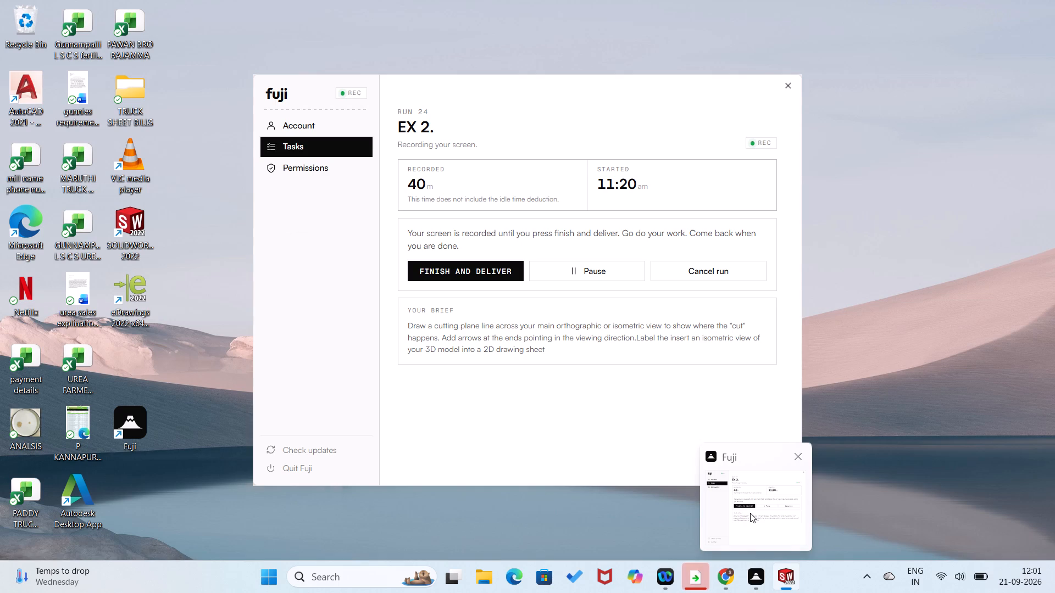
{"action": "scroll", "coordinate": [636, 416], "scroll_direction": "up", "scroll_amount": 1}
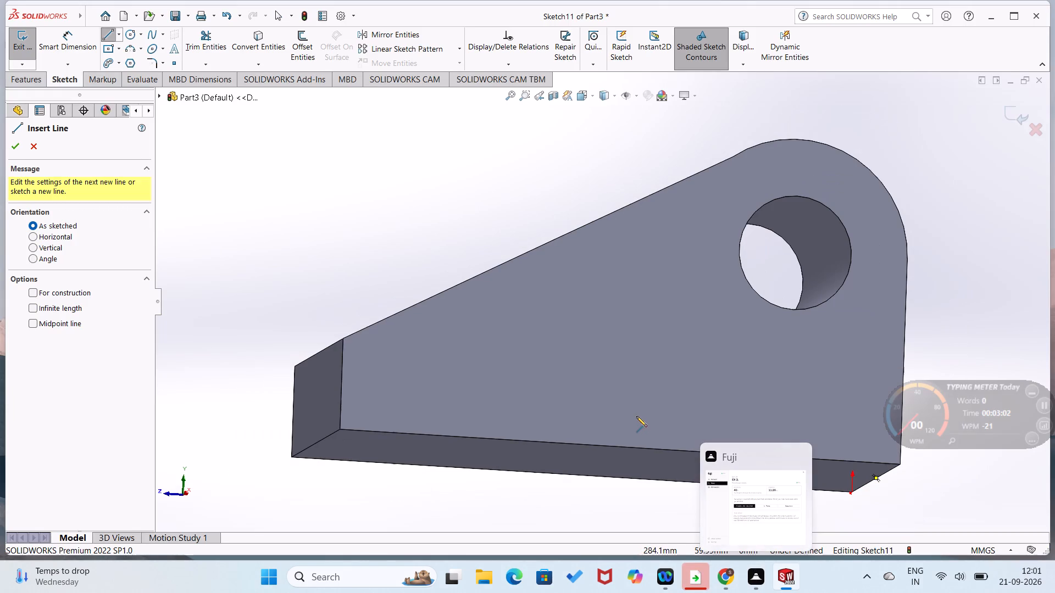
Close the current part document without saving it.
{"action": "left_click", "coordinate": [1043, 77]}
{"action": "left_click", "coordinate": [601, 308]}
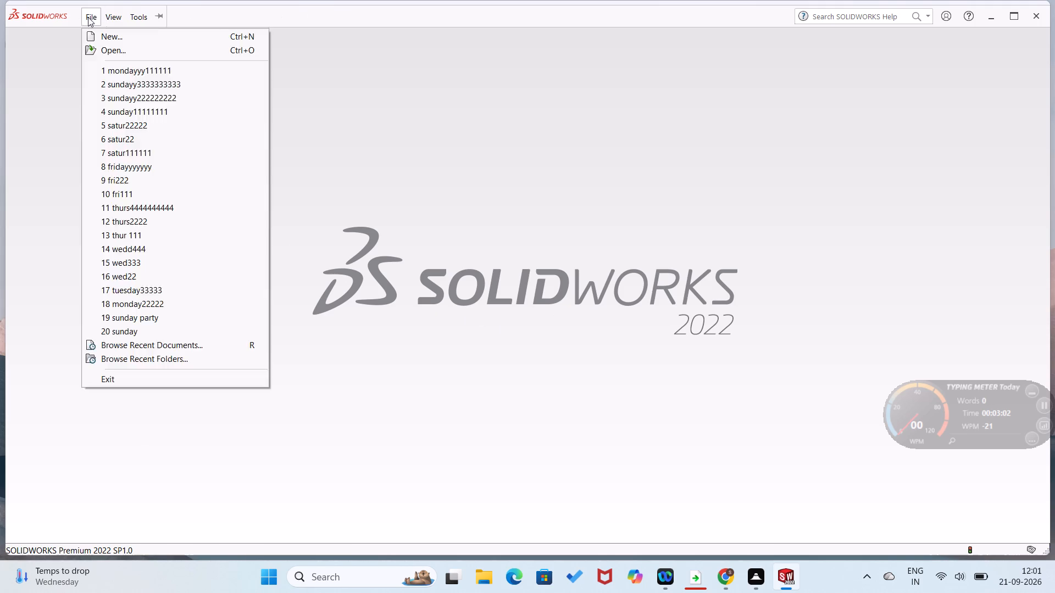
Create a new blank part document.
{"action": "left_click", "coordinate": [46, 105]}
{"action": "left_click", "coordinate": [106, 14]}
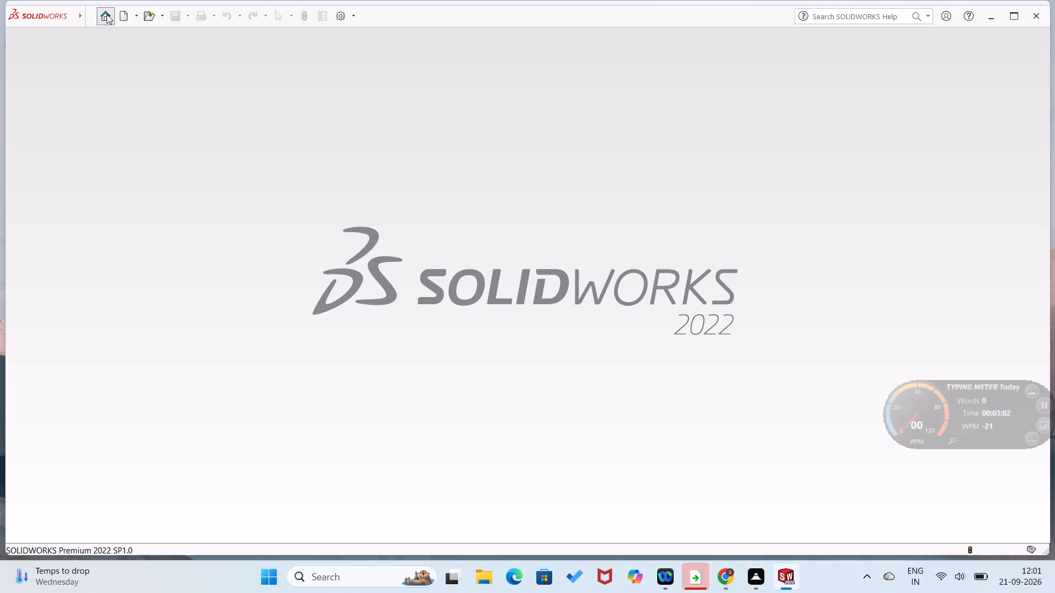
{"action": "left_click", "coordinate": [288, 166]}
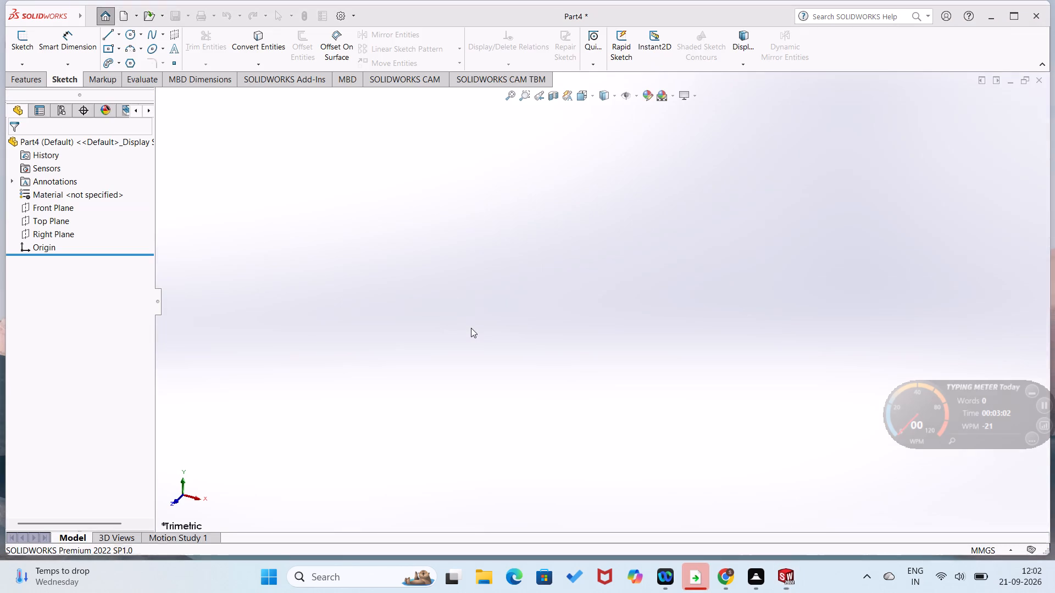
Open a new sketch on the Front Plane.
{"action": "left_click", "coordinate": [60, 209]}
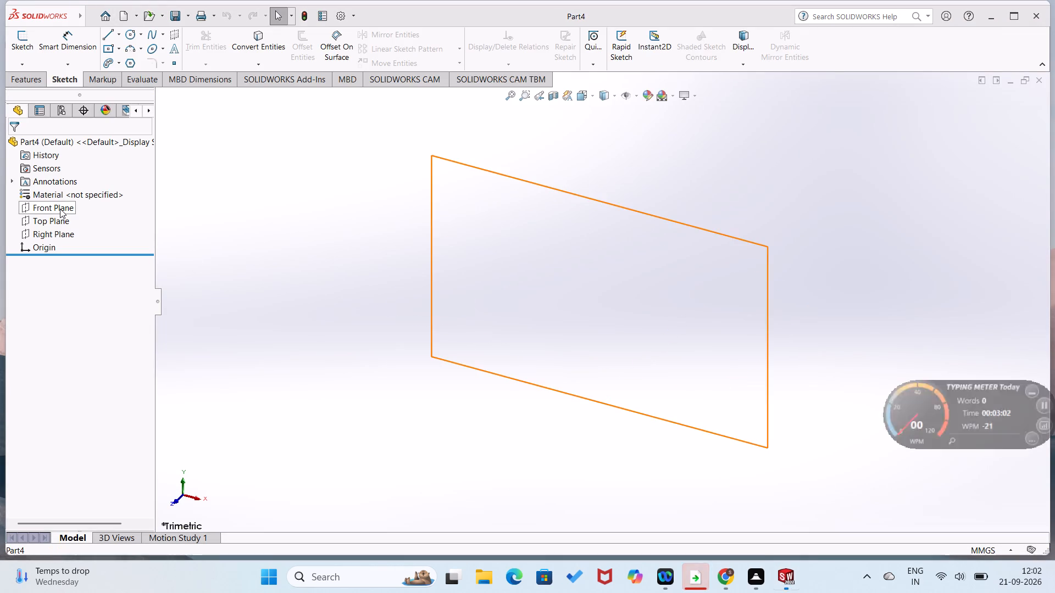
{"action": "left_click", "coordinate": [72, 199]}
{"action": "right_click_drag", "start_coordinate": [429, 281], "coordinate": [301, 332]}
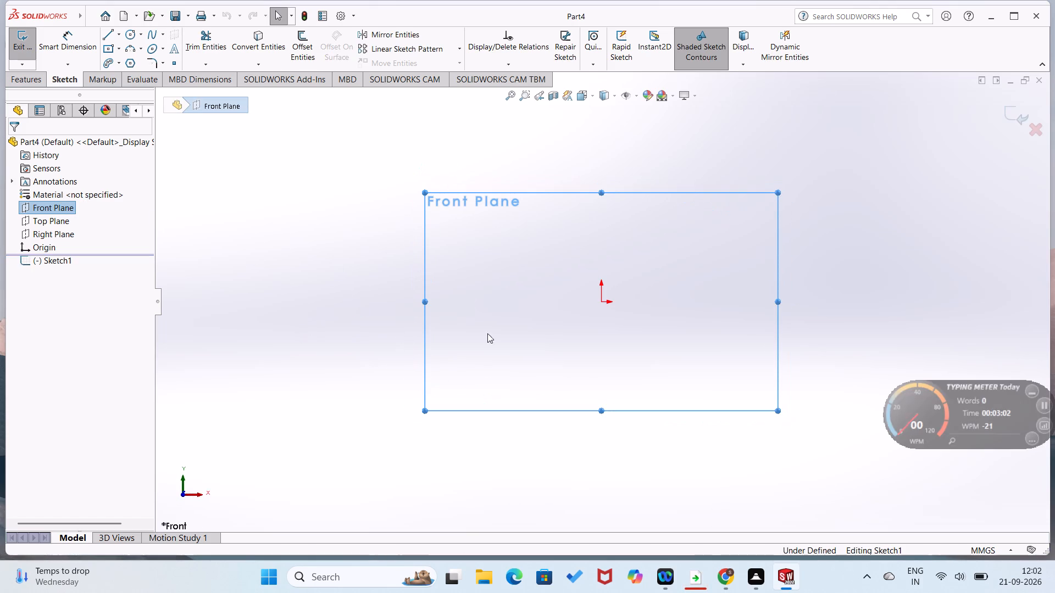
{"action": "left_click", "coordinate": [601, 300]}
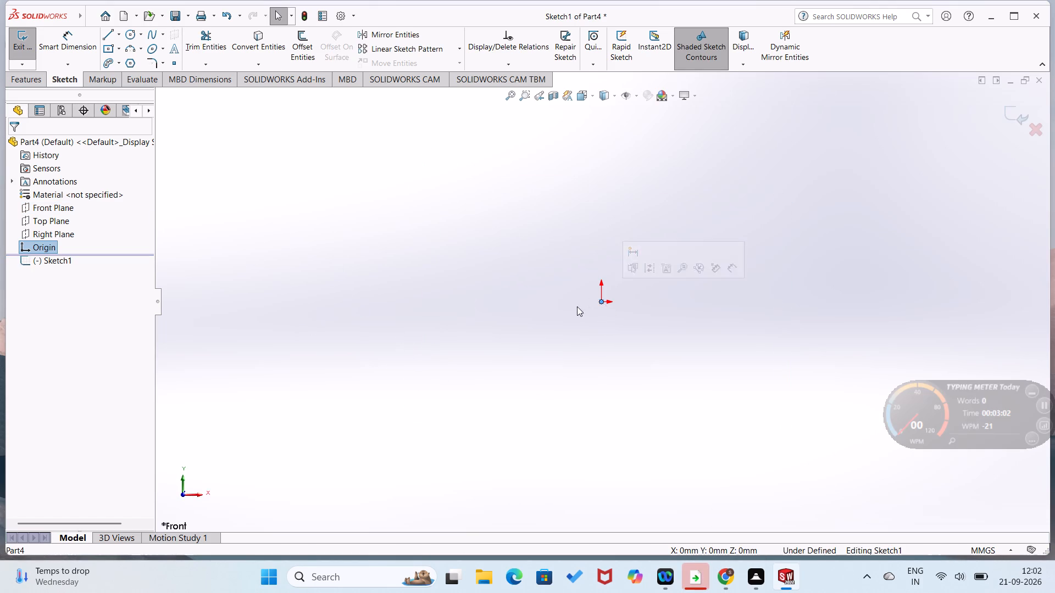
{"action": "right_click_drag", "start_coordinate": [575, 307], "coordinate": [431, 346]}
{"action": "key", "text": "Escape"}
{"action": "key", "text": "Escape"}
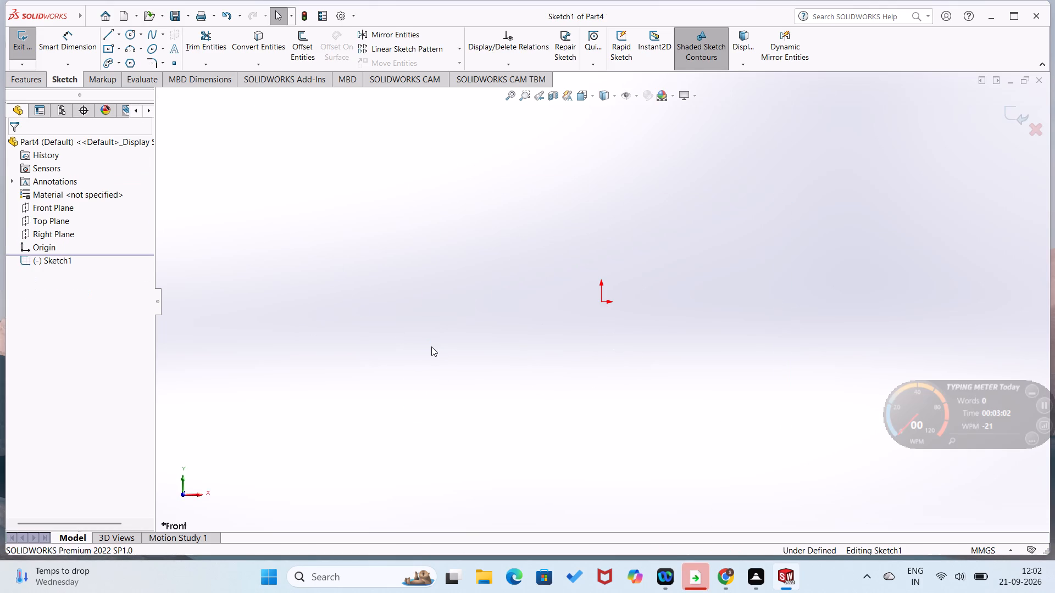
Sketch a closed hat-shaped outline from the origin, about 106 mm wide and 67 mm high, with a 66 mm top and flanges both sides.
{"action": "right_click_drag", "start_coordinate": [471, 327], "coordinate": [211, 391]}
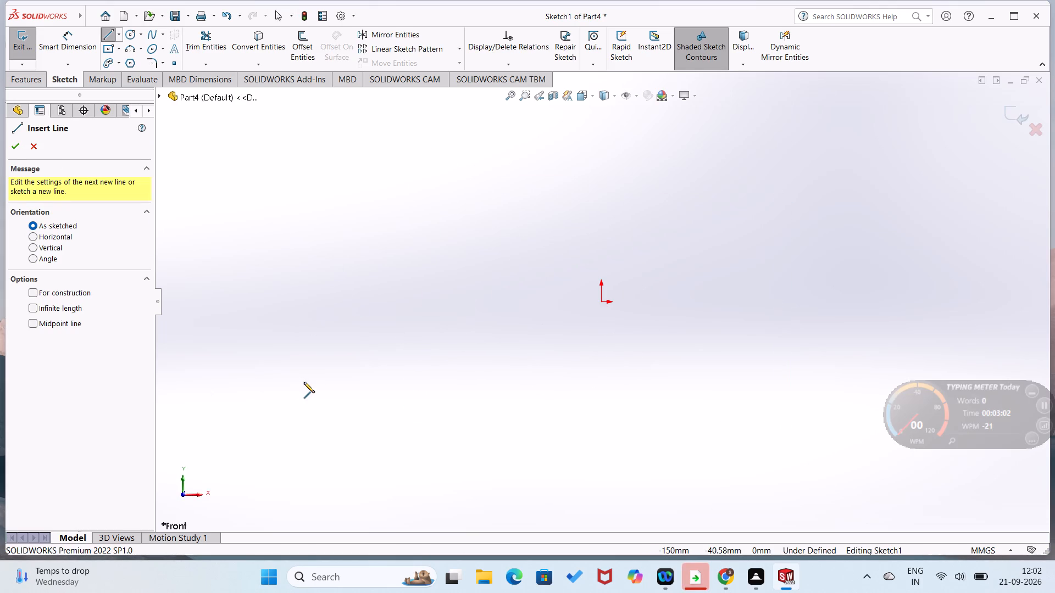
{"action": "left_click", "coordinate": [602, 302]}
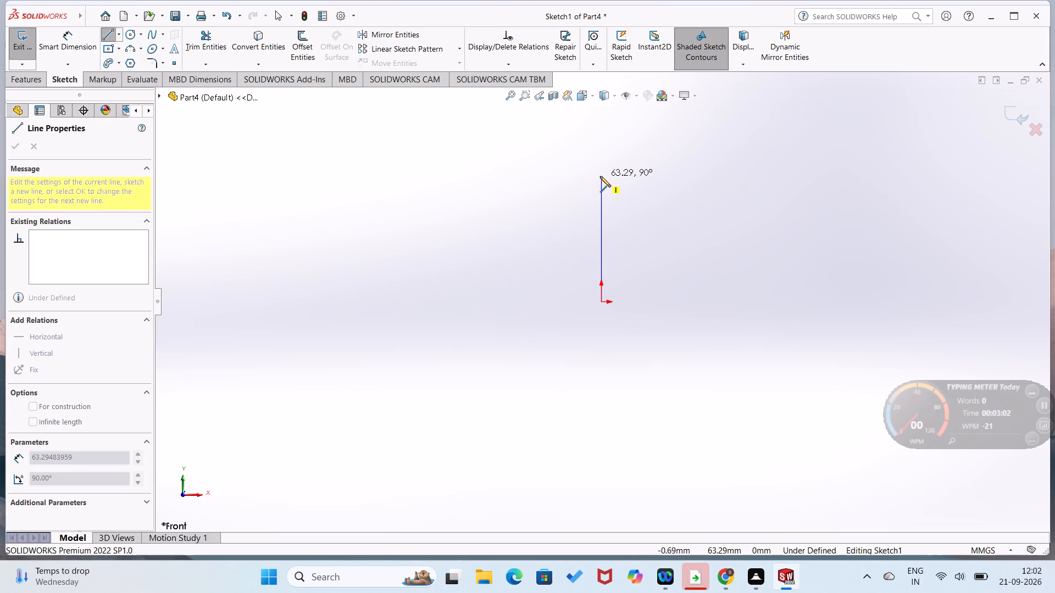
{"action": "left_click_drag", "start_coordinate": [599, 258], "coordinate": [605, 258]}
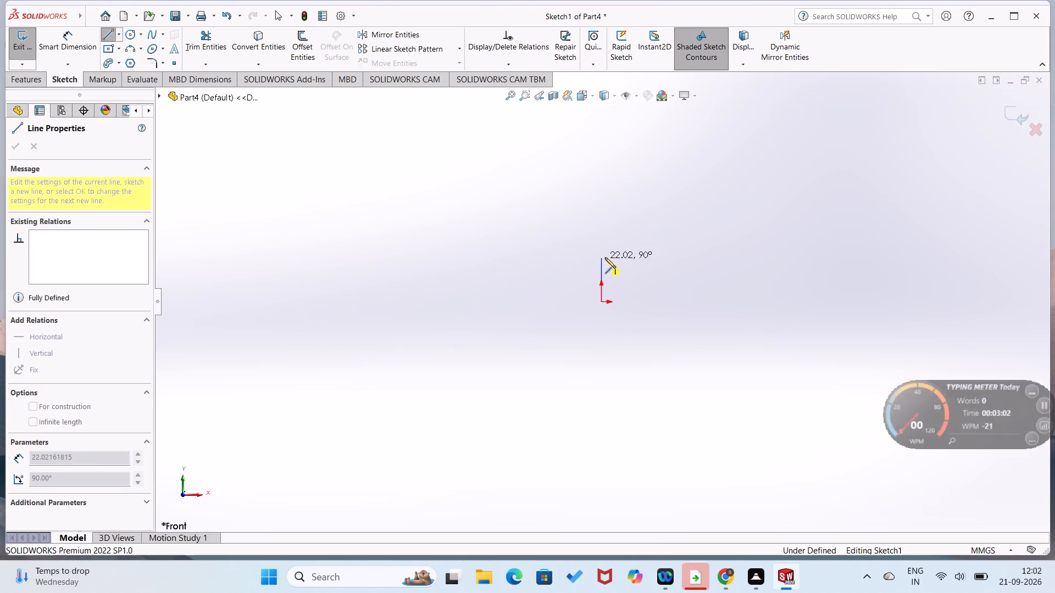
{"action": "left_click_drag", "start_coordinate": [605, 258], "coordinate": [604, 258]}
{"action": "left_click_drag", "start_coordinate": [638, 256], "coordinate": [640, 250]}
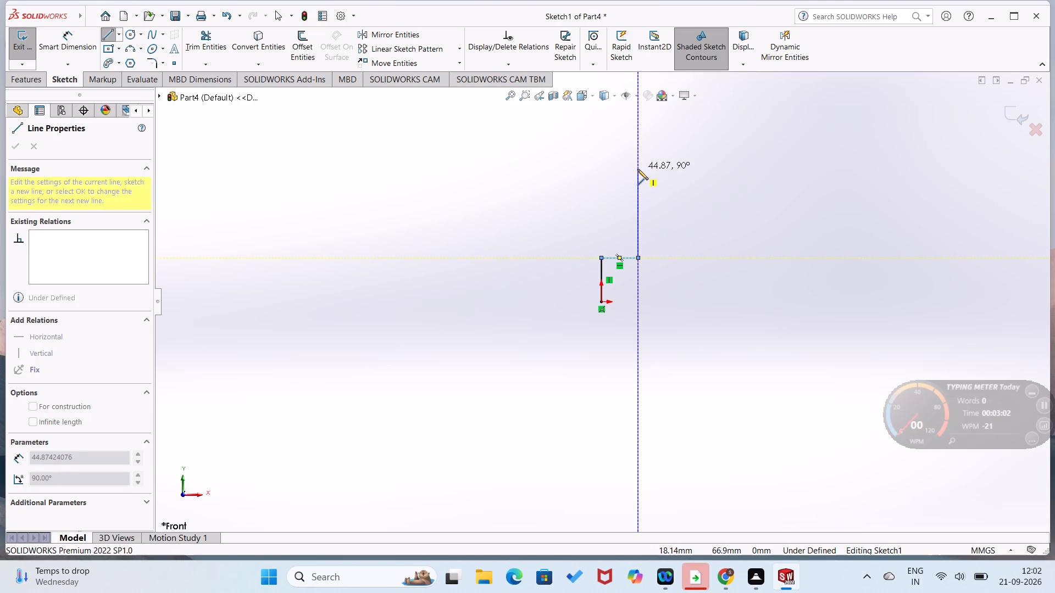
{"action": "left_click", "coordinate": [637, 169]}
{"action": "left_click", "coordinate": [769, 169]}
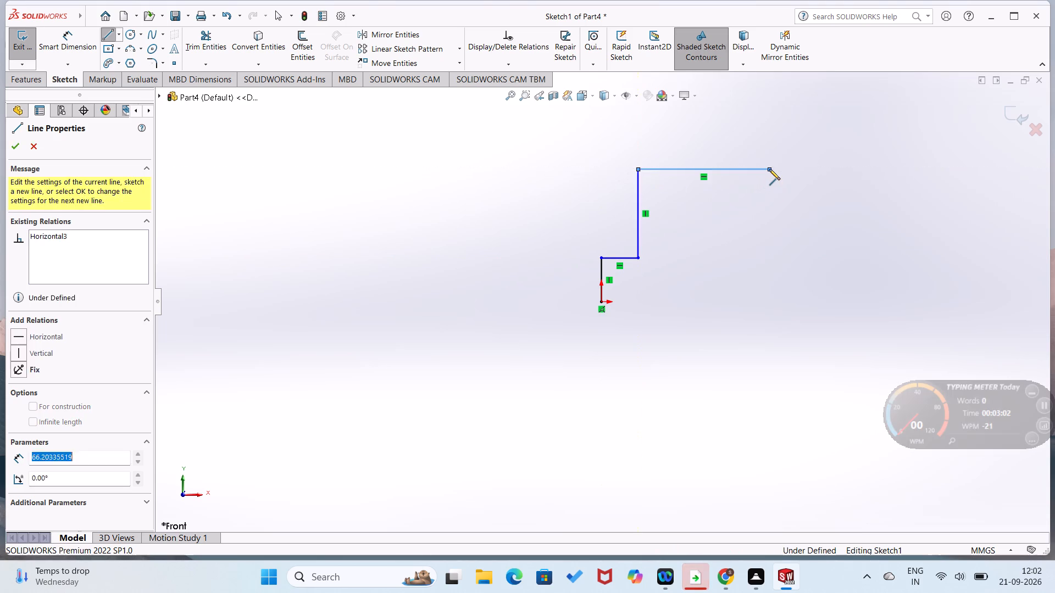
{"action": "left_click", "coordinate": [770, 259]}
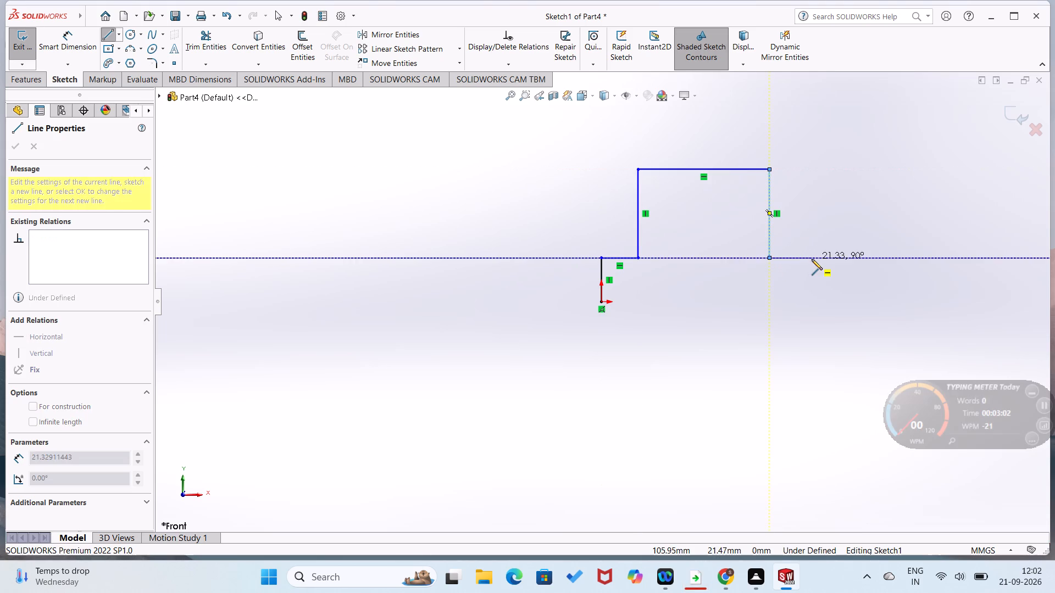
{"action": "left_click", "coordinate": [812, 259]}
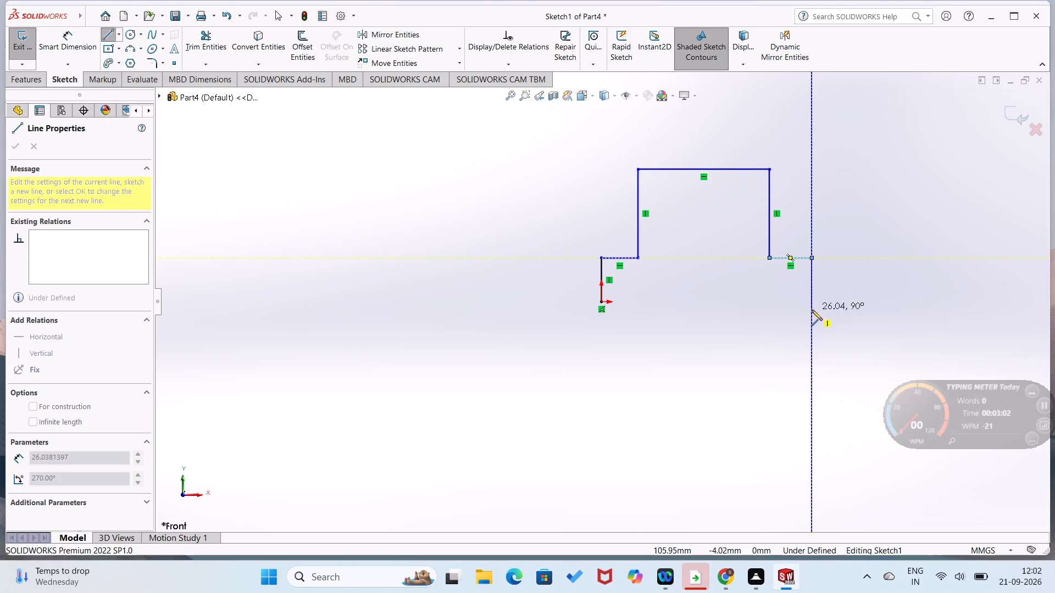
{"action": "left_click", "coordinate": [809, 302]}
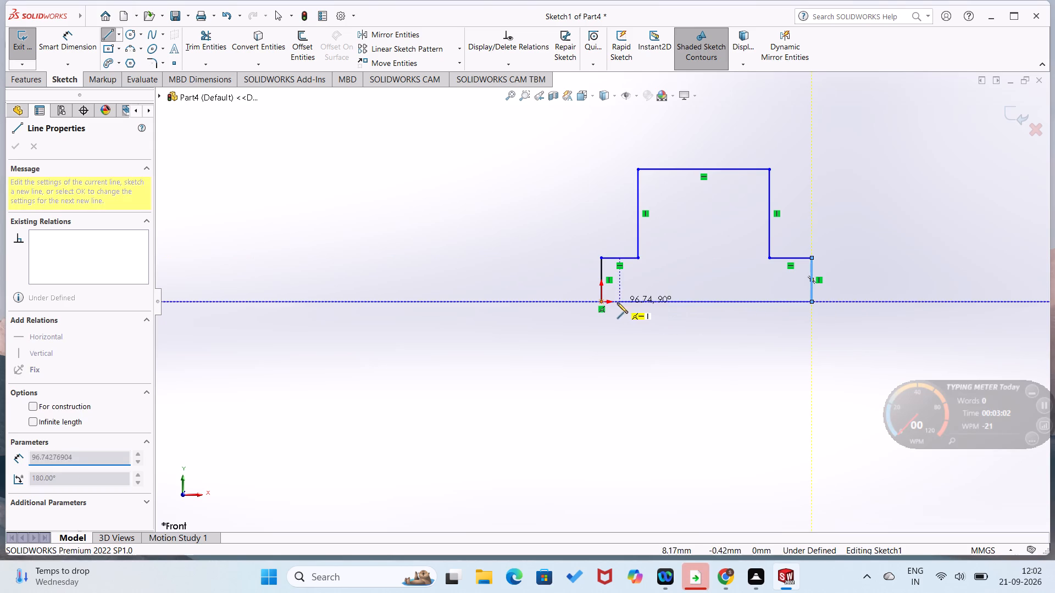
{"action": "left_click", "coordinate": [601, 300]}
Delete the outline's bottom horizontal line.
{"action": "right_click_drag", "start_coordinate": [522, 343], "coordinate": [526, 214]}
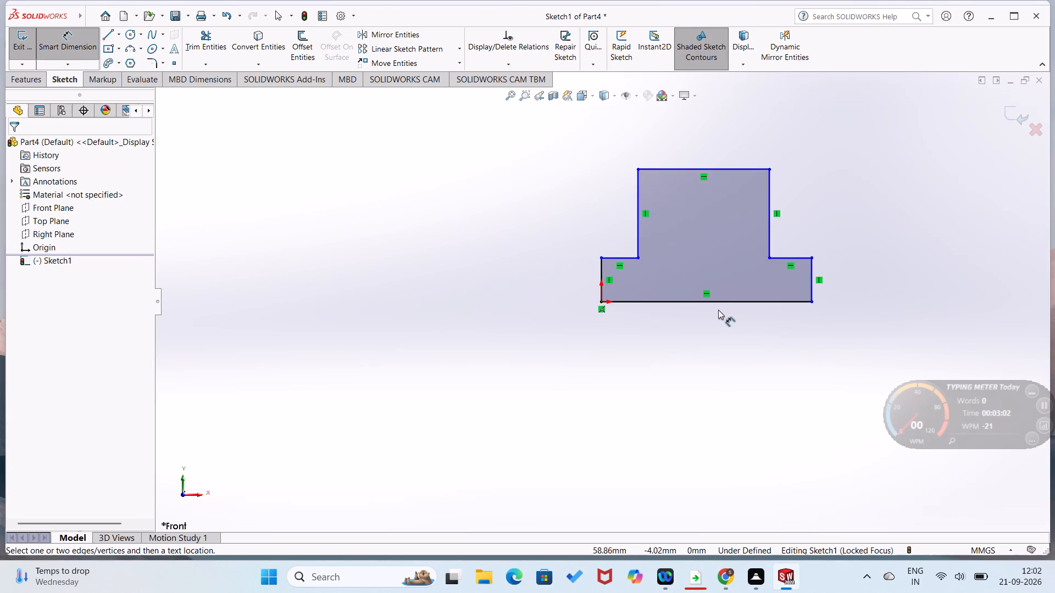
{"action": "key", "text": "Escape"}
{"action": "left_click", "coordinate": [698, 303]}
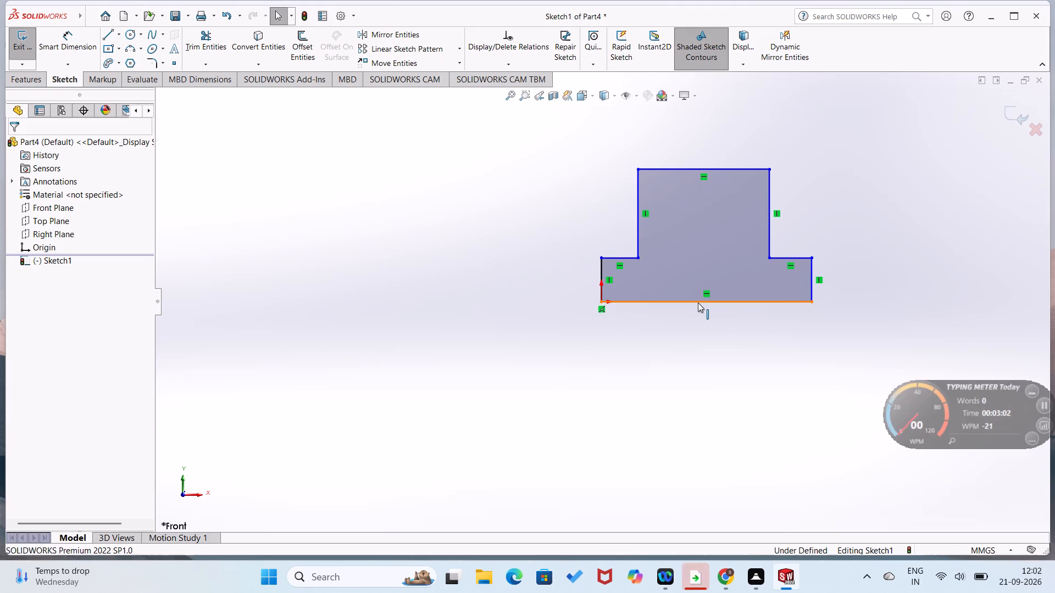
{"action": "key", "text": "Delete"}
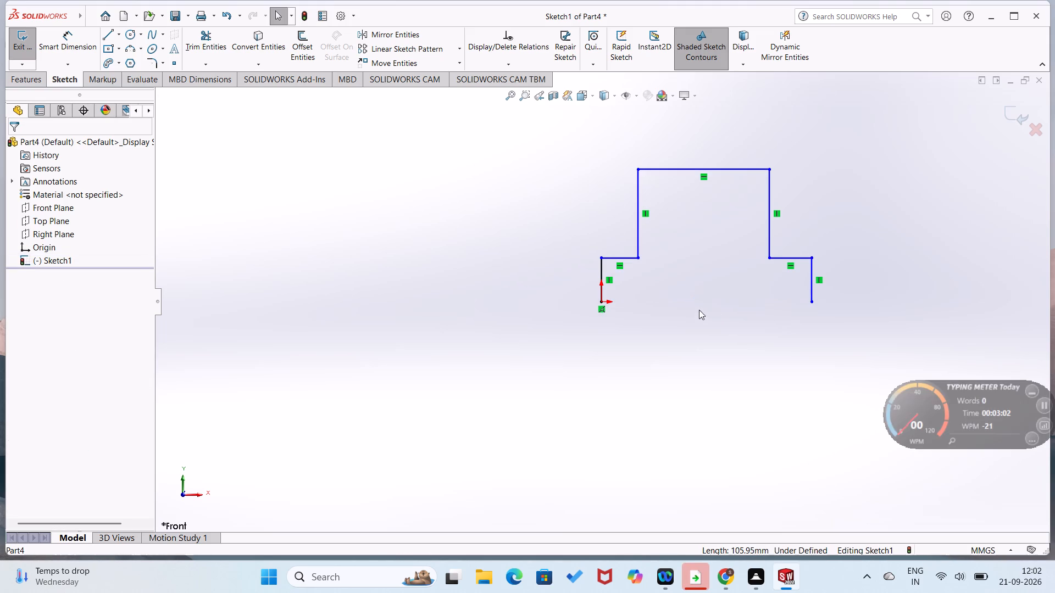
Close the outline's base with lines along the bottom, including a central rectangular slot about 53 mm high that is open at the bottom.
{"action": "right_click_drag", "start_coordinate": [720, 321], "coordinate": [619, 353]}
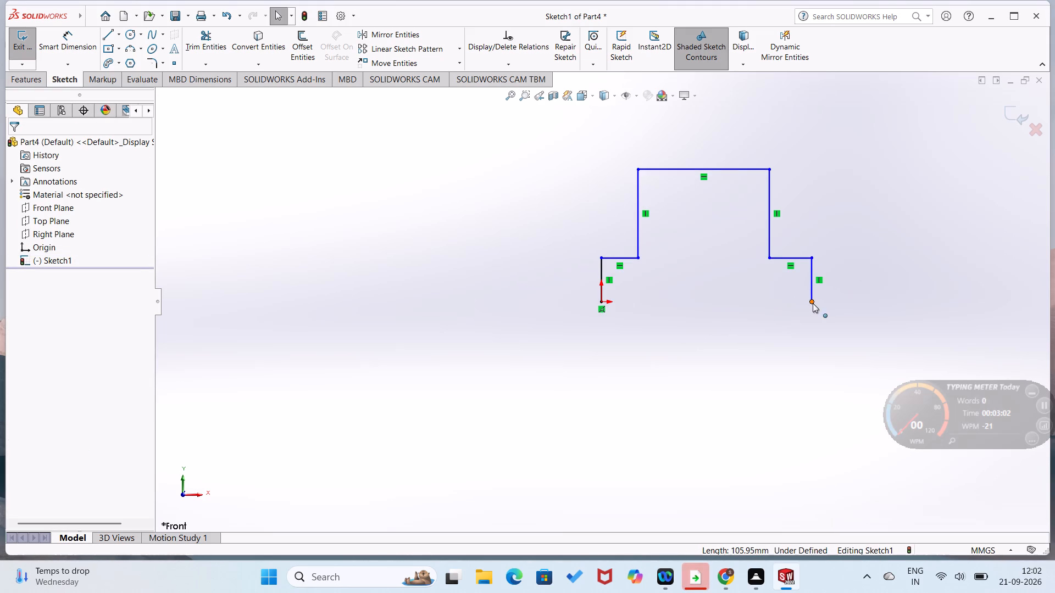
{"action": "right_click_drag", "start_coordinate": [810, 303], "coordinate": [691, 359]}
{"action": "right_click_drag", "start_coordinate": [803, 300], "coordinate": [634, 393]}
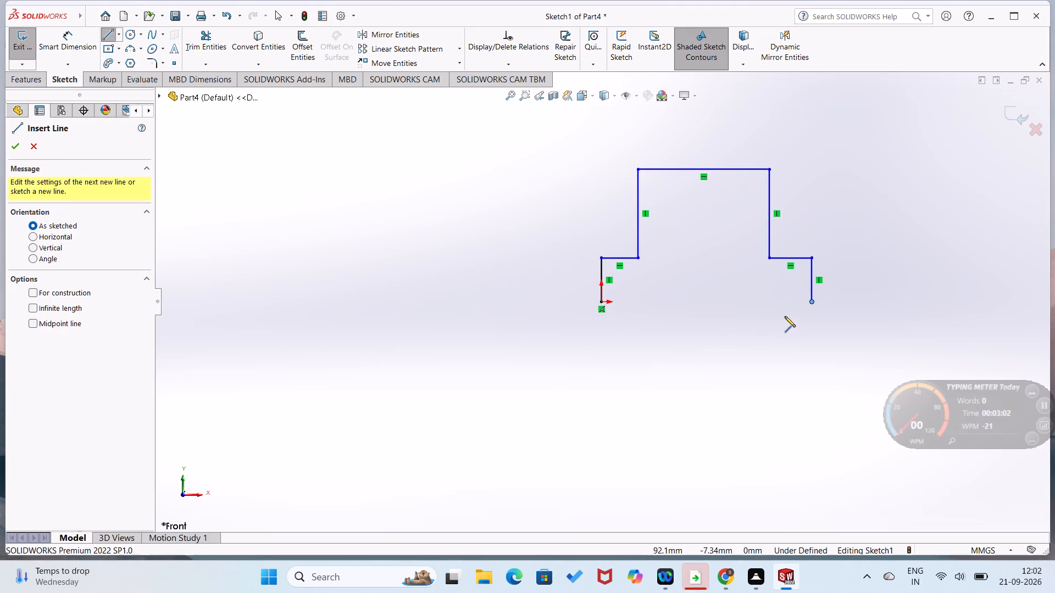
{"action": "left_click", "coordinate": [813, 300]}
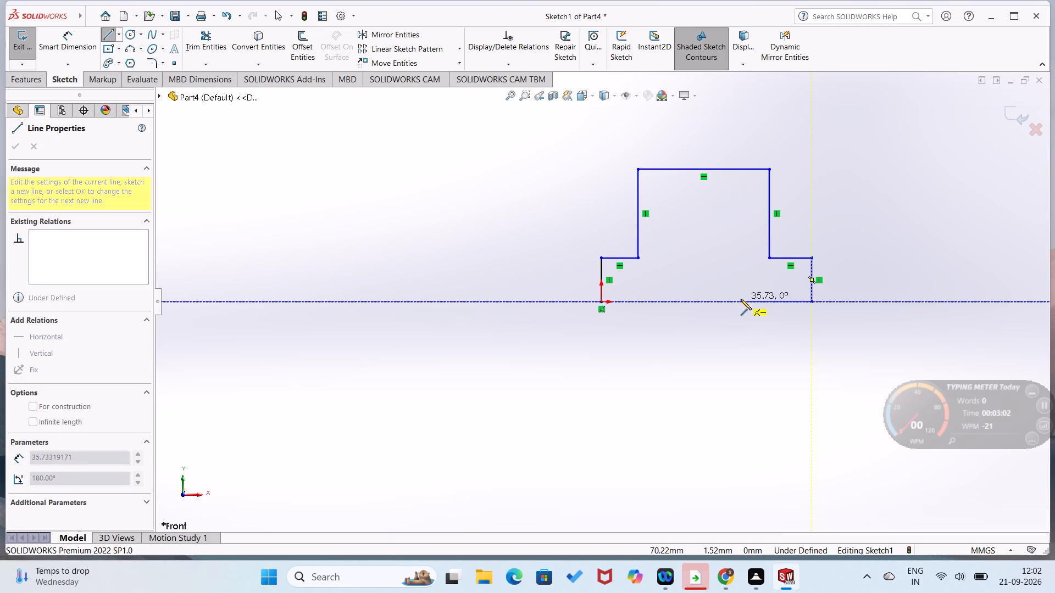
{"action": "left_click", "coordinate": [740, 300]}
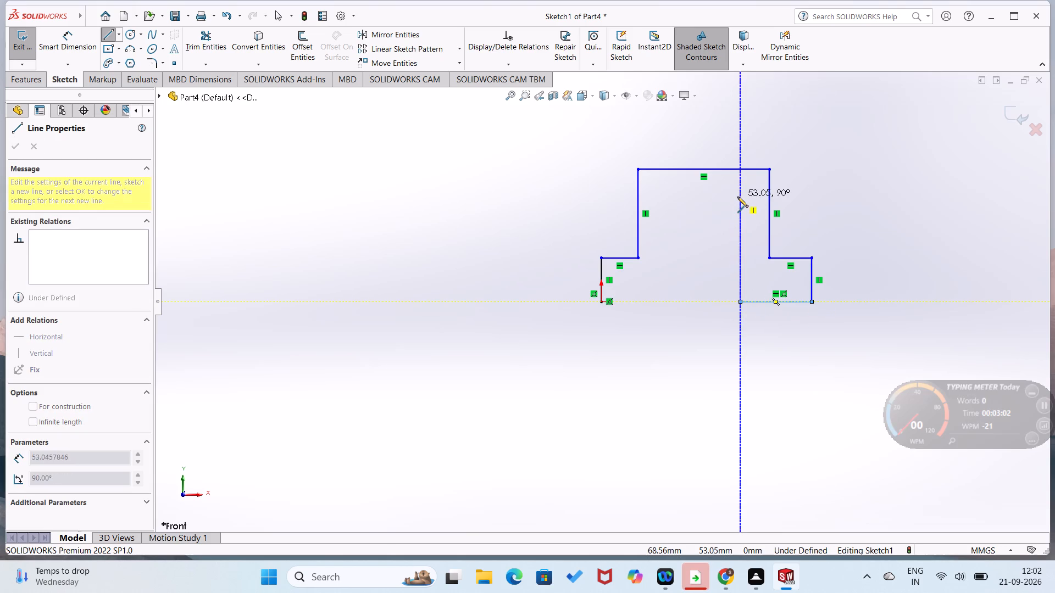
{"action": "left_click_drag", "start_coordinate": [737, 197], "coordinate": [731, 194]}
{"action": "left_click", "coordinate": [677, 195]}
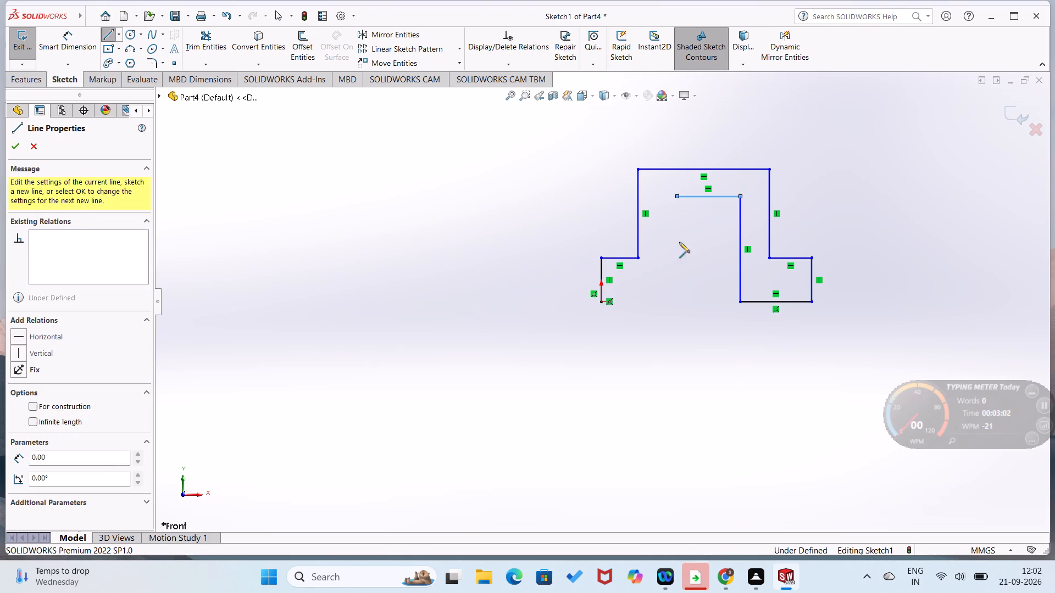
{"action": "left_click", "coordinate": [679, 300]}
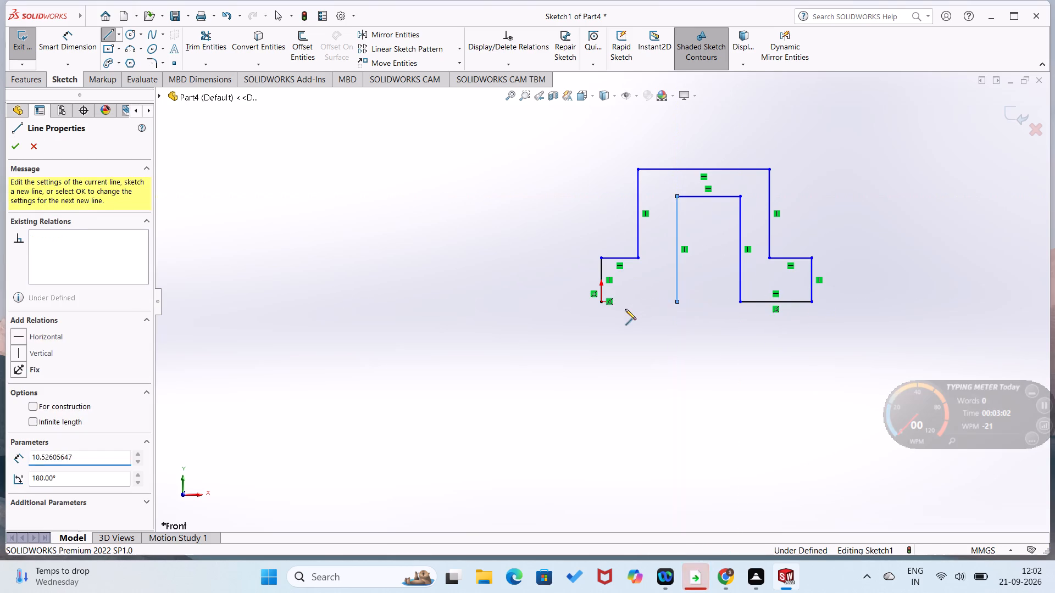
{"action": "left_click", "coordinate": [601, 303]}
Dimension the slot's left vertical side to 34 mm.
{"action": "right_click_drag", "start_coordinate": [554, 317], "coordinate": [561, 211]}
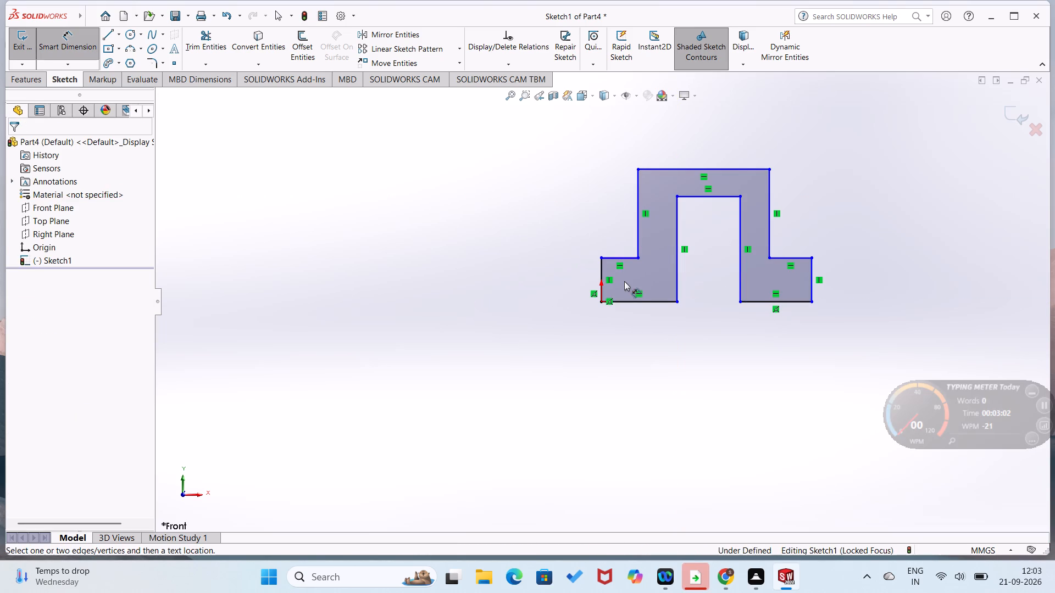
{"action": "left_click", "coordinate": [679, 265]}
{"action": "left_click", "coordinate": [665, 265]}
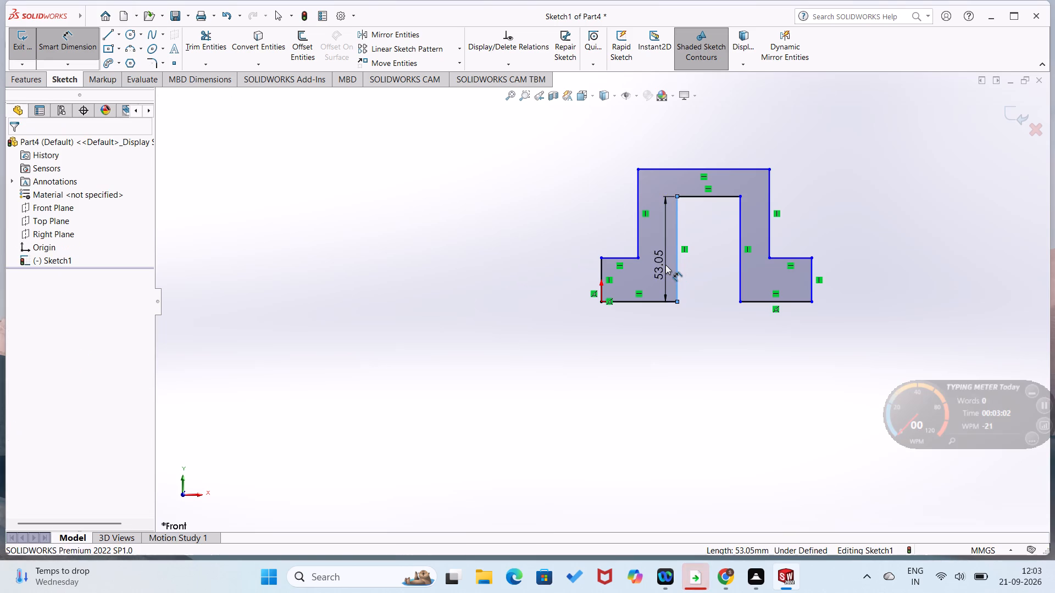
{"action": "type", "text": "35"}
{"action": "key", "text": "Return"}
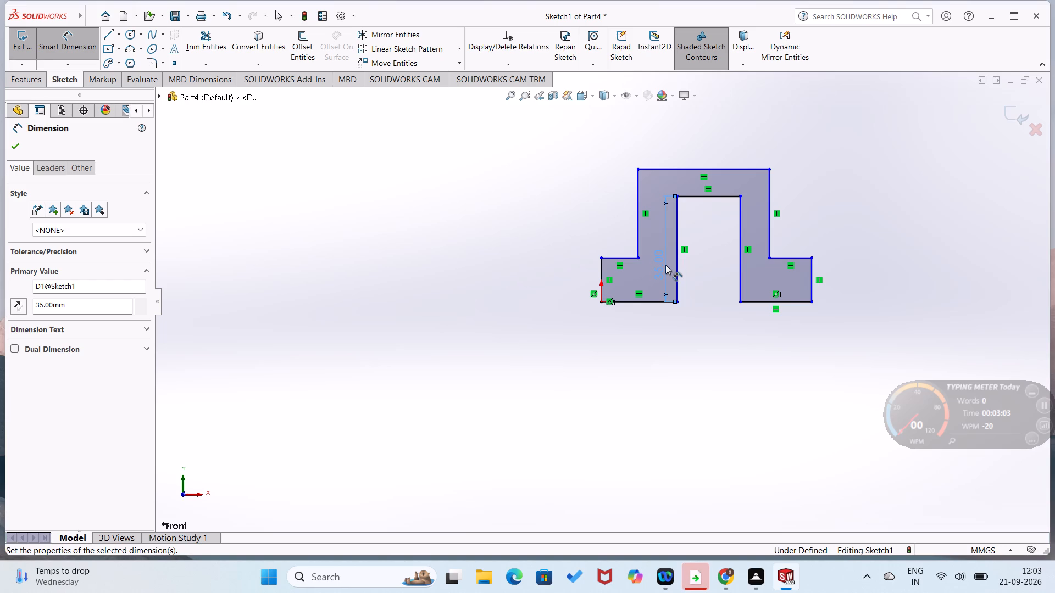
{"action": "double_click", "coordinate": [662, 275]}
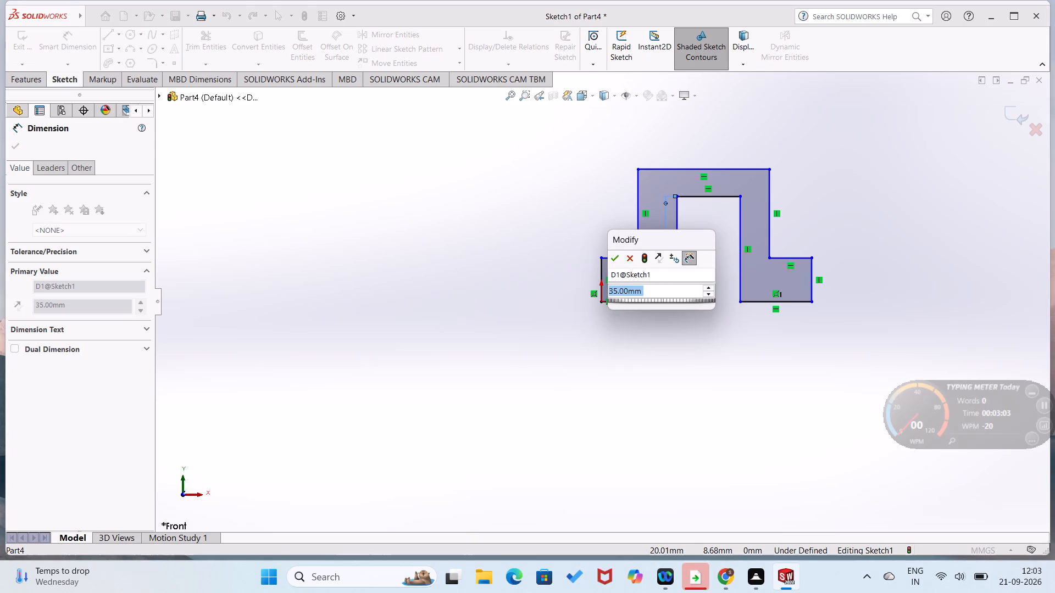
{"action": "type", "text": "34"}
{"action": "key", "text": "Return"}
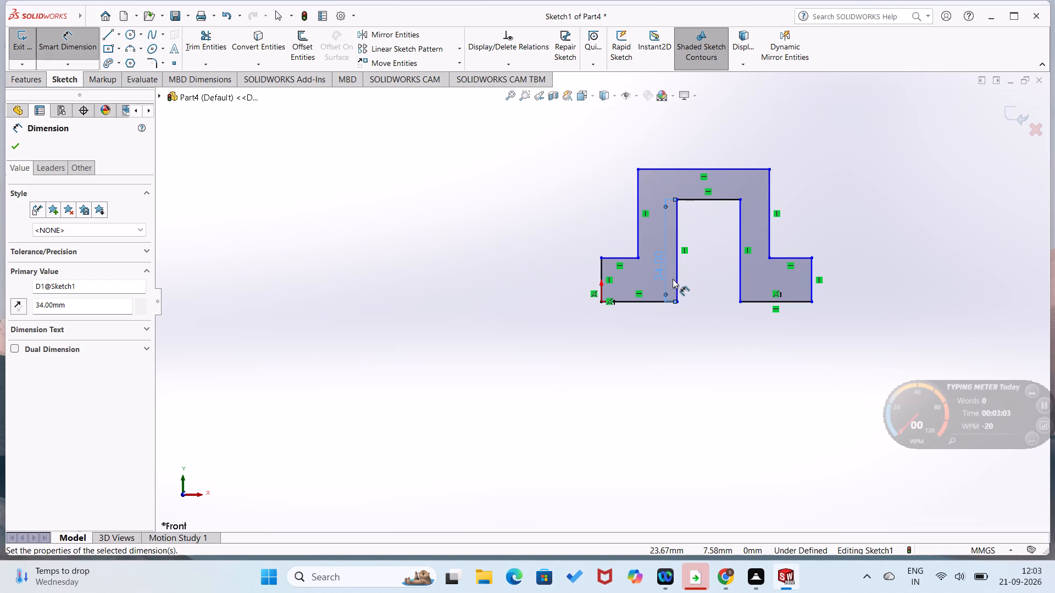
Dimension the profile's top edge to 40 mm.
{"action": "left_click", "coordinate": [729, 166]}
{"action": "left_click", "coordinate": [731, 154]}
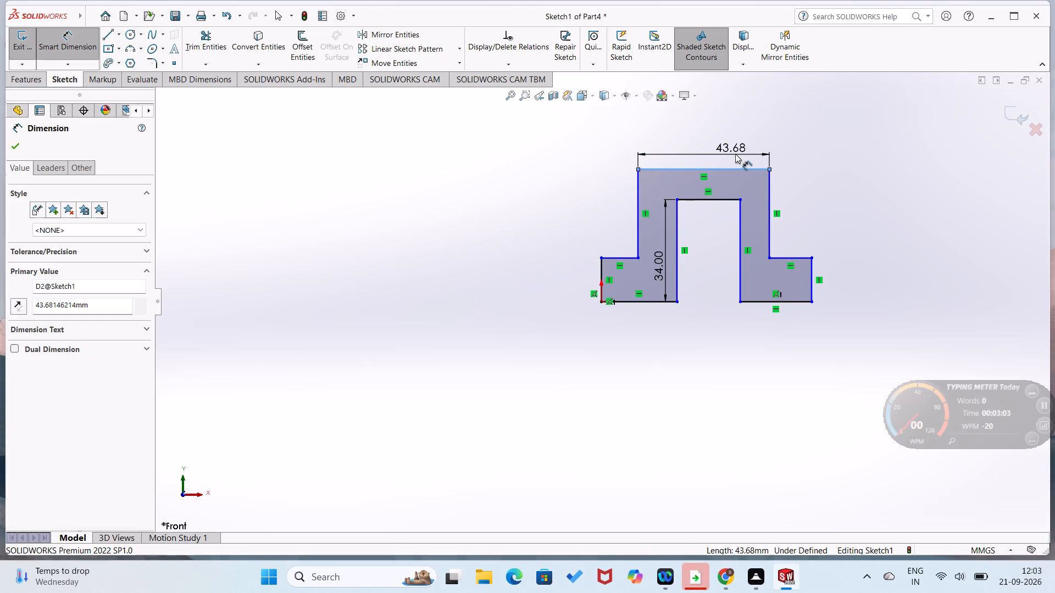
{"action": "type", "text": "40"}
{"action": "key", "text": "Return"}
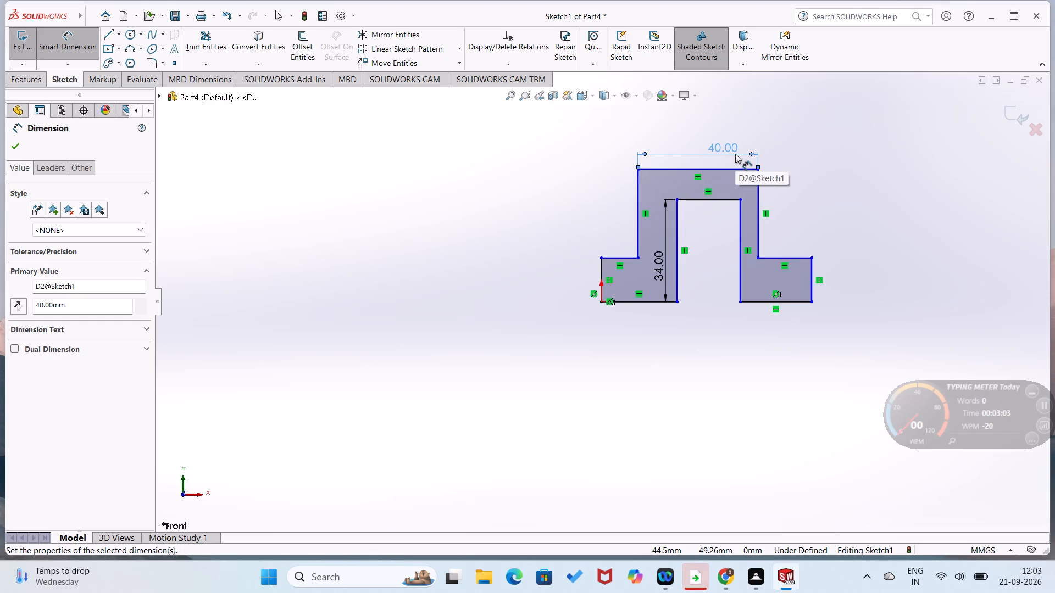
Dimension the vertical distance from the origin to the top edge's left corner to 50 mm.
{"action": "left_click", "coordinate": [602, 301]}
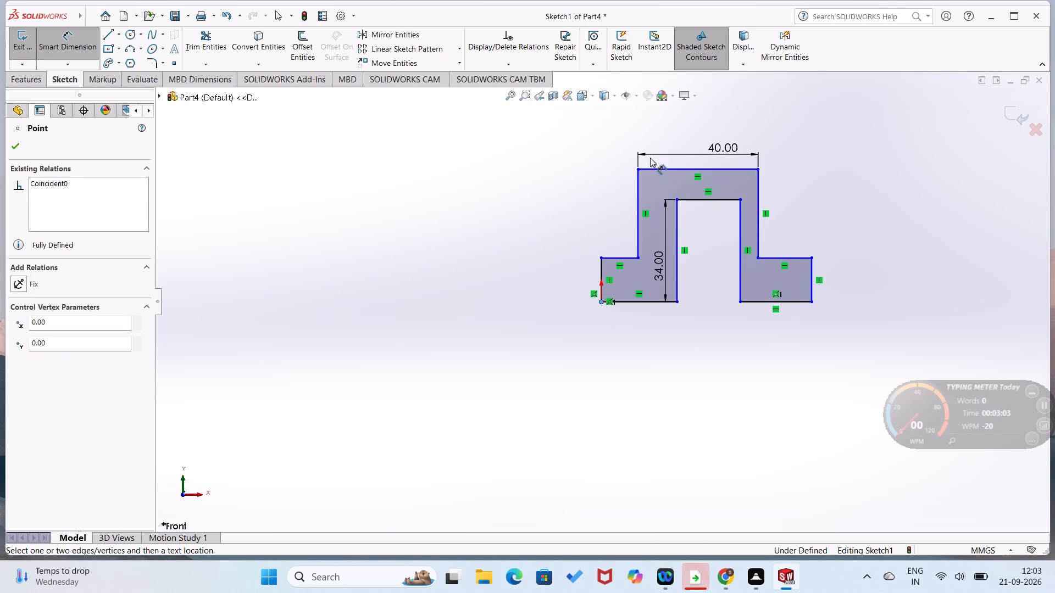
{"action": "left_click", "coordinate": [636, 166]}
{"action": "left_click", "coordinate": [579, 199]}
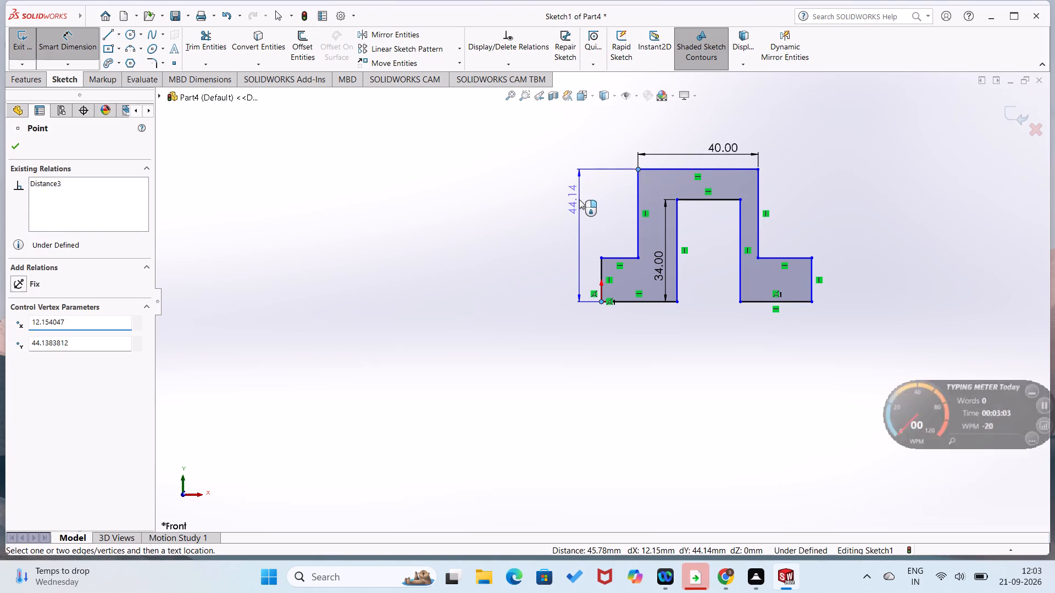
{"action": "type", "text": "50"}
{"action": "key", "text": "Return"}
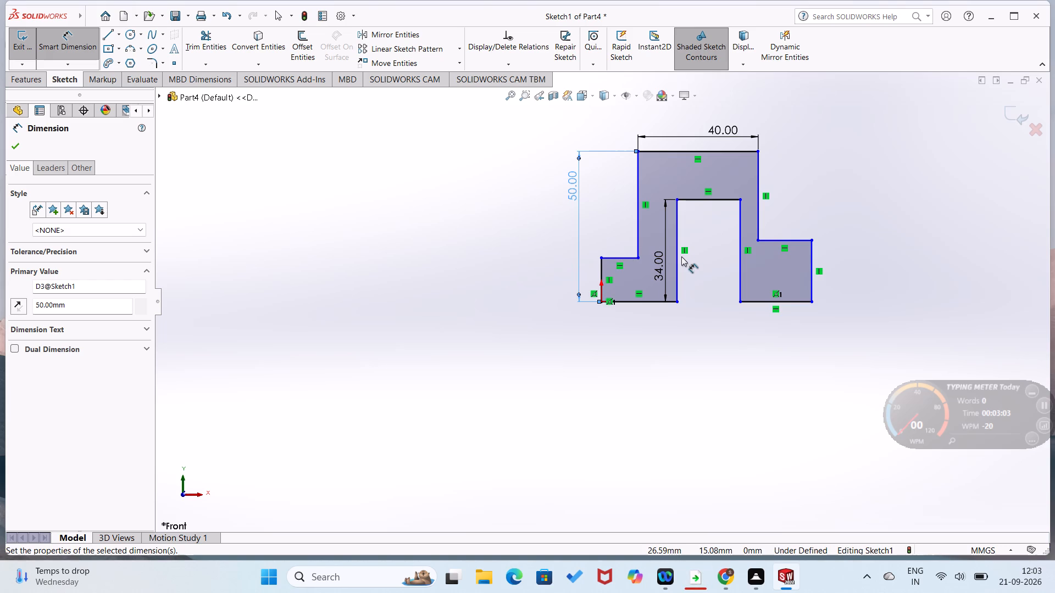
Dimension the outer vertical edges of the left and right flanges to 15 mm each.
{"action": "left_click", "coordinate": [602, 269]}
{"action": "left_click", "coordinate": [586, 267]}
{"action": "type", "text": "15"}
{"action": "key", "text": "Return"}
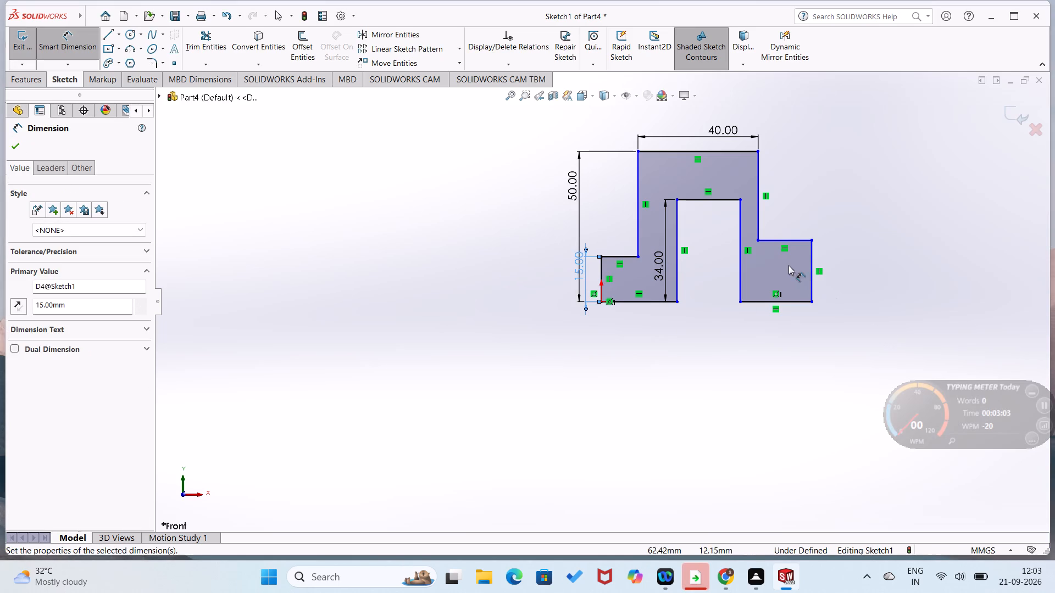
{"action": "left_click", "coordinate": [814, 283]}
{"action": "left_click", "coordinate": [828, 286]}
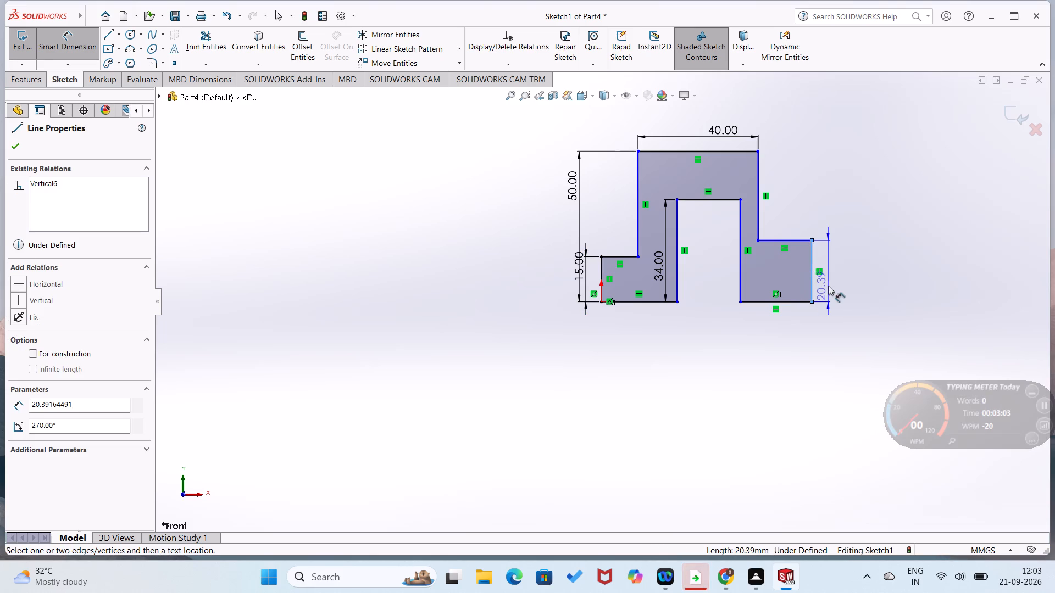
{"action": "type", "text": "15"}
{"action": "key", "text": "Return"}
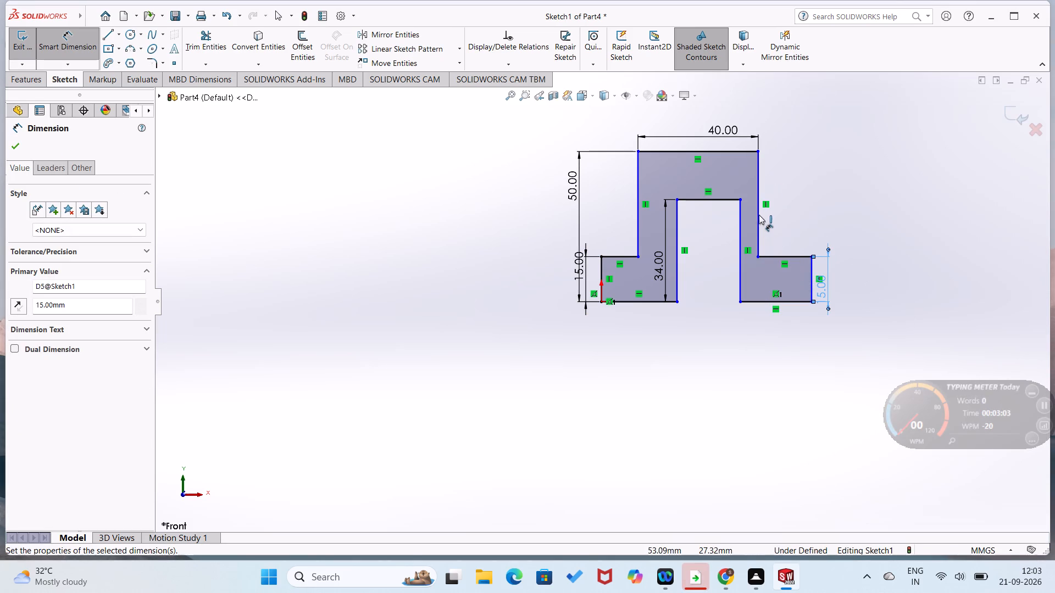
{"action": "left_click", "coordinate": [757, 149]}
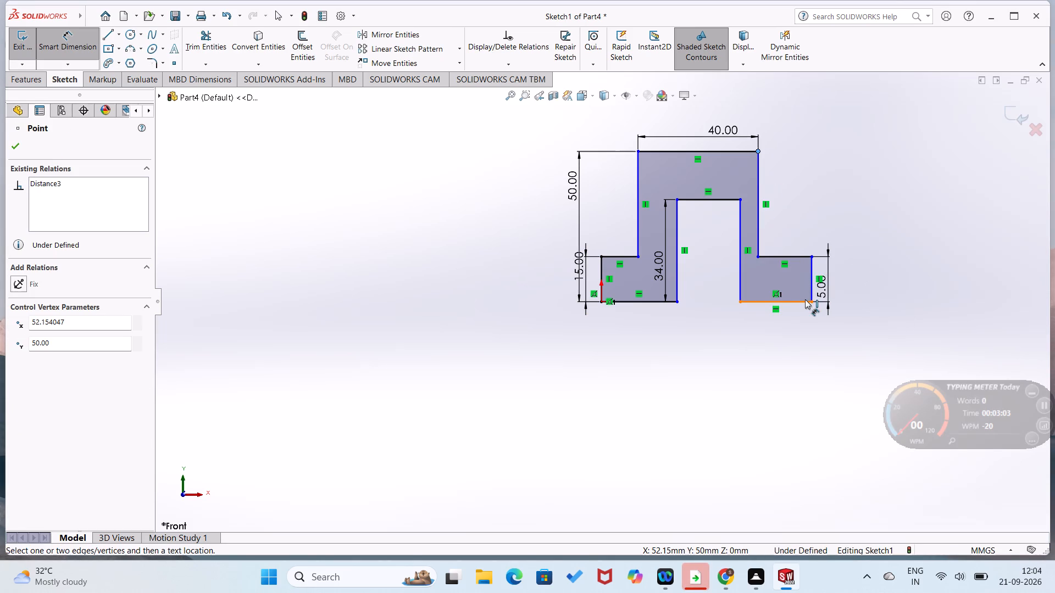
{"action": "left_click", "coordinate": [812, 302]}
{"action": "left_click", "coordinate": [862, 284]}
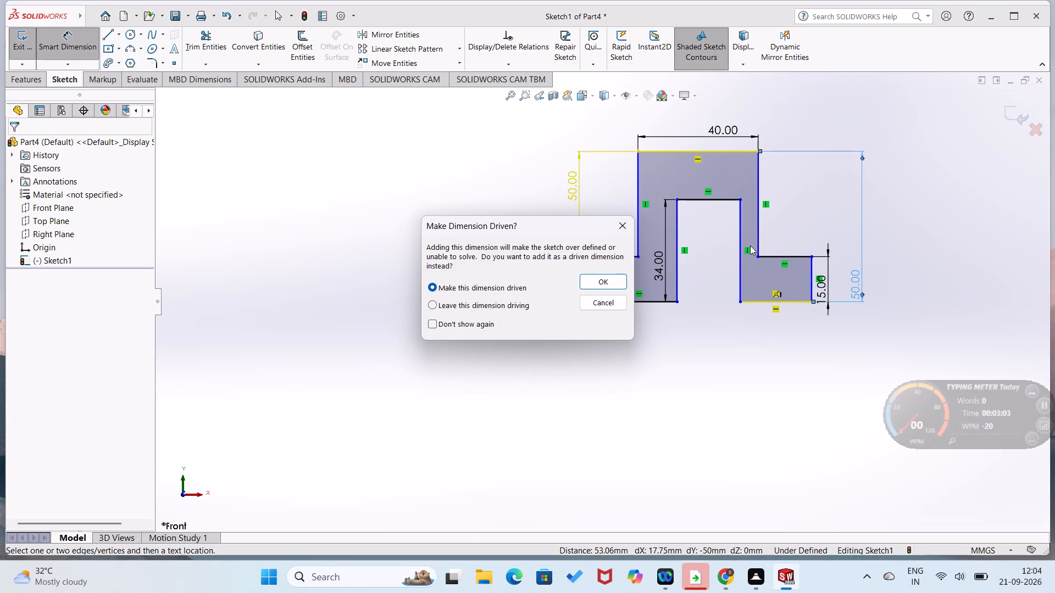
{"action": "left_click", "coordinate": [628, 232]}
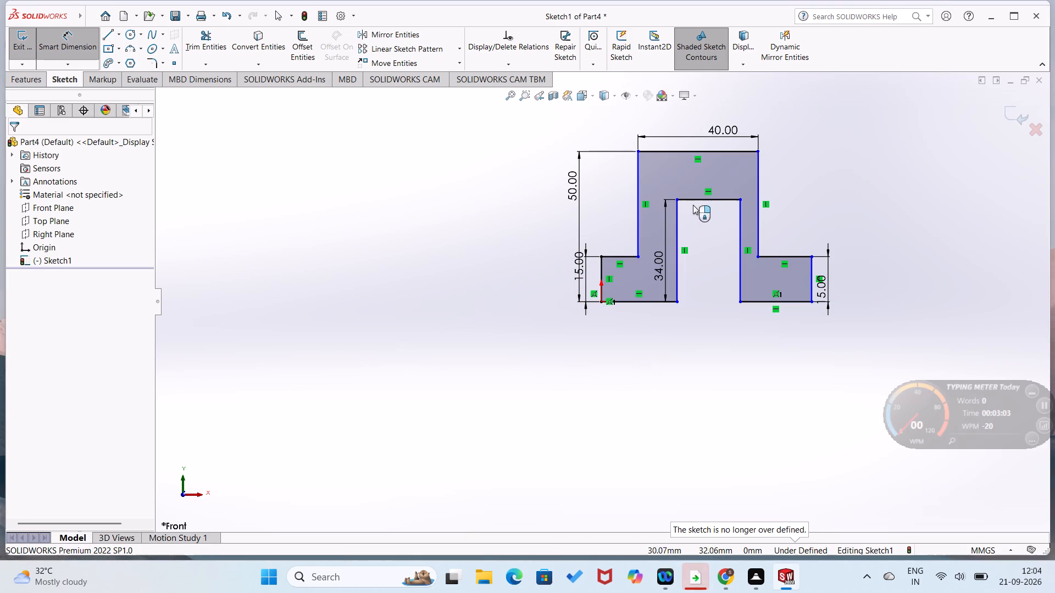
Dimension the slot's top edge to 18 mm.
{"action": "left_click", "coordinate": [699, 199]}
{"action": "left_click", "coordinate": [702, 216]}
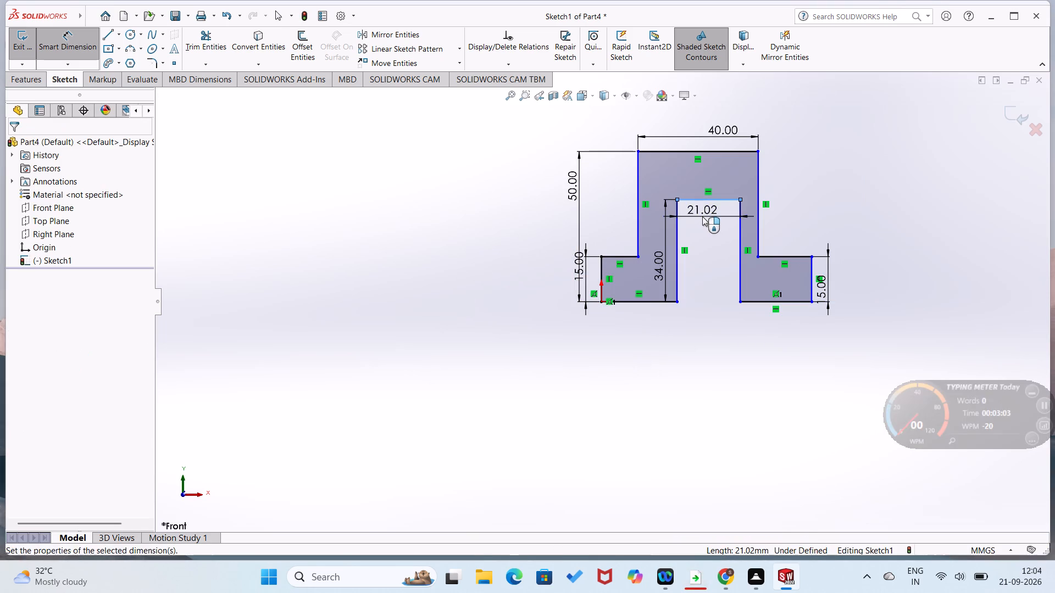
{"action": "type", "text": "18"}
{"action": "key", "text": "Return"}
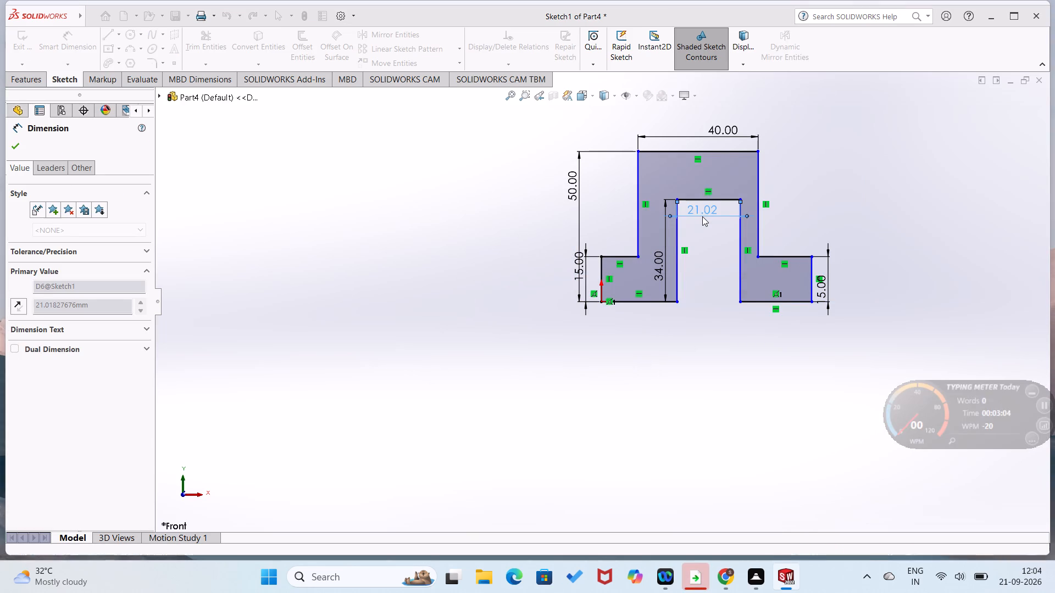
{"action": "left_click", "coordinate": [697, 256]}
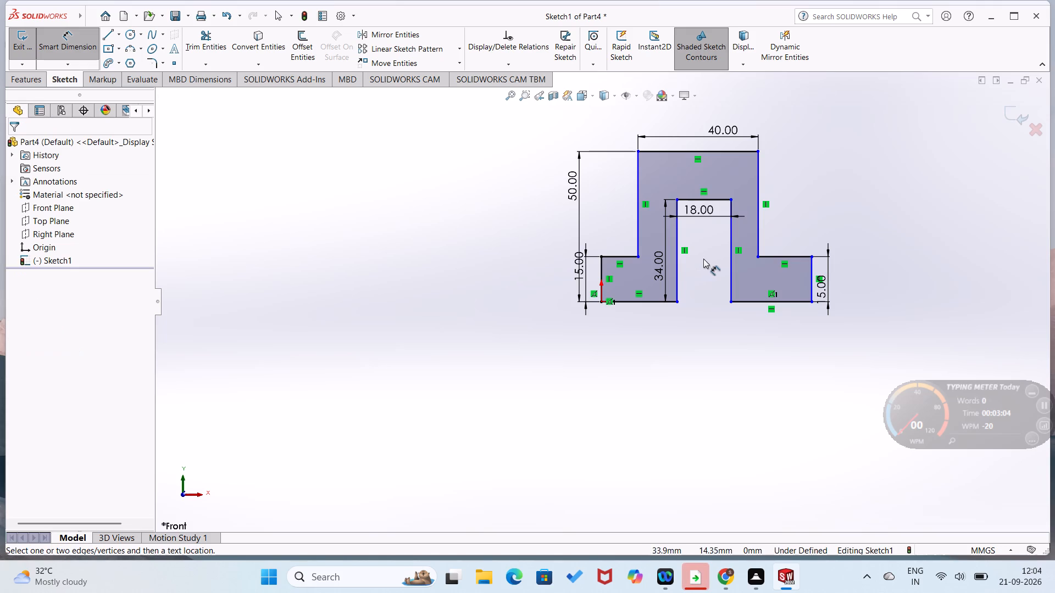
Dimension the profile's overall bottom width, from the origin to the right flange's outer lower corner, to 54 mm.
{"action": "left_click", "coordinate": [599, 301]}
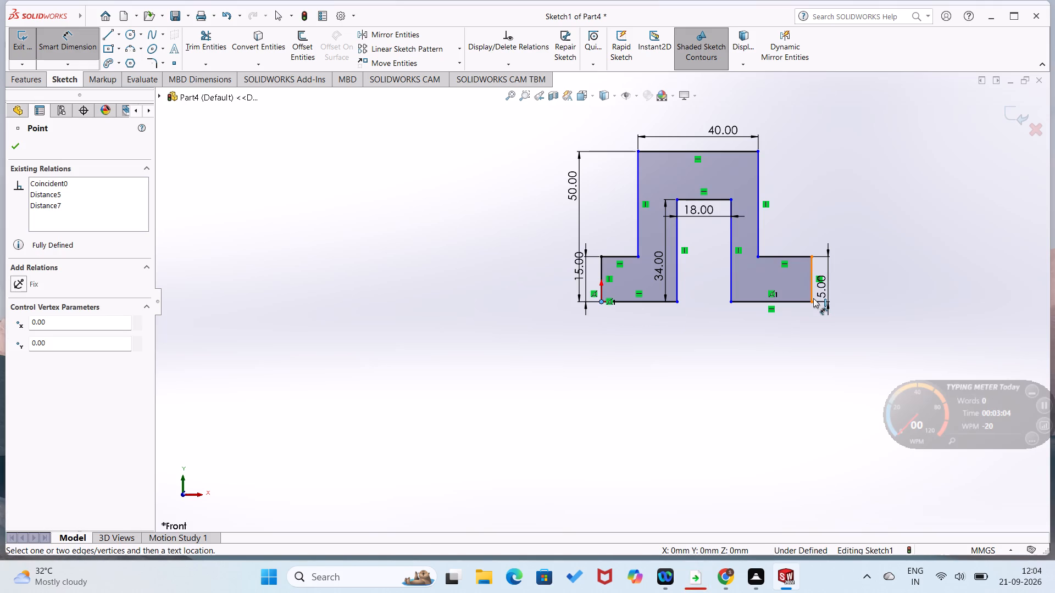
{"action": "left_click", "coordinate": [813, 299]}
{"action": "left_click", "coordinate": [753, 338]}
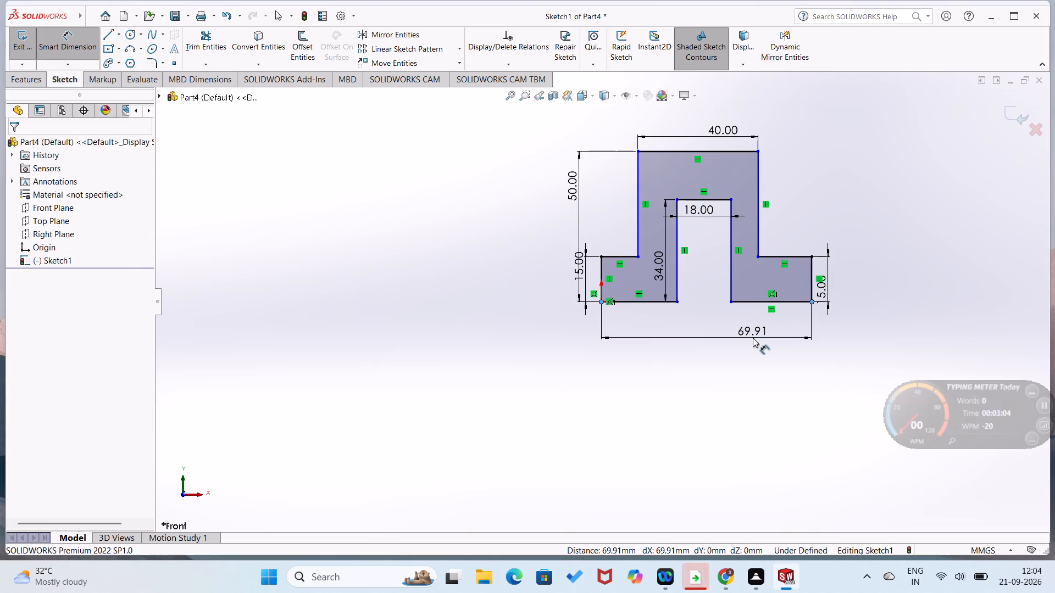
{"action": "type", "text": "54"}
{"action": "key", "text": "Return"}
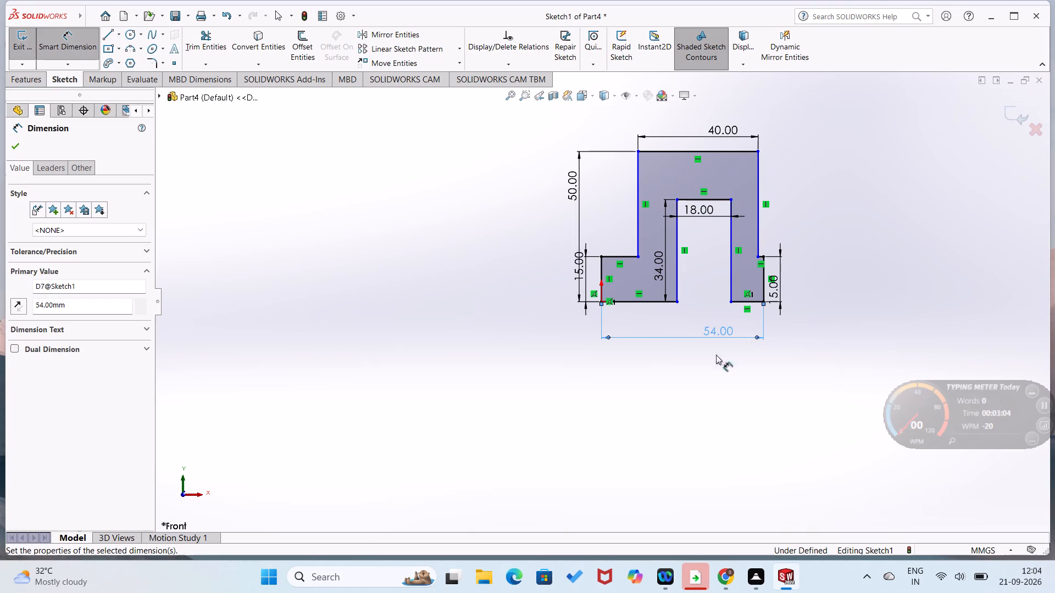
{"action": "left_click", "coordinate": [685, 376]}
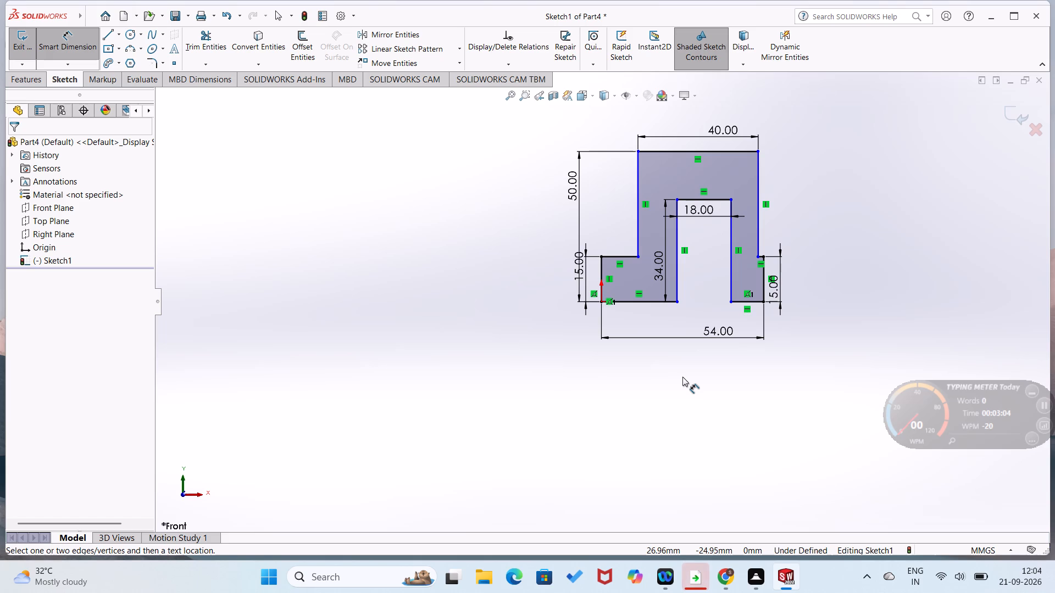
Dimension the horizontal distance from the origin to the slot's upper left corner to 18 mm.
{"action": "left_click_drag", "start_coordinate": [602, 300], "coordinate": [612, 302]}
{"action": "left_click", "coordinate": [677, 198]}
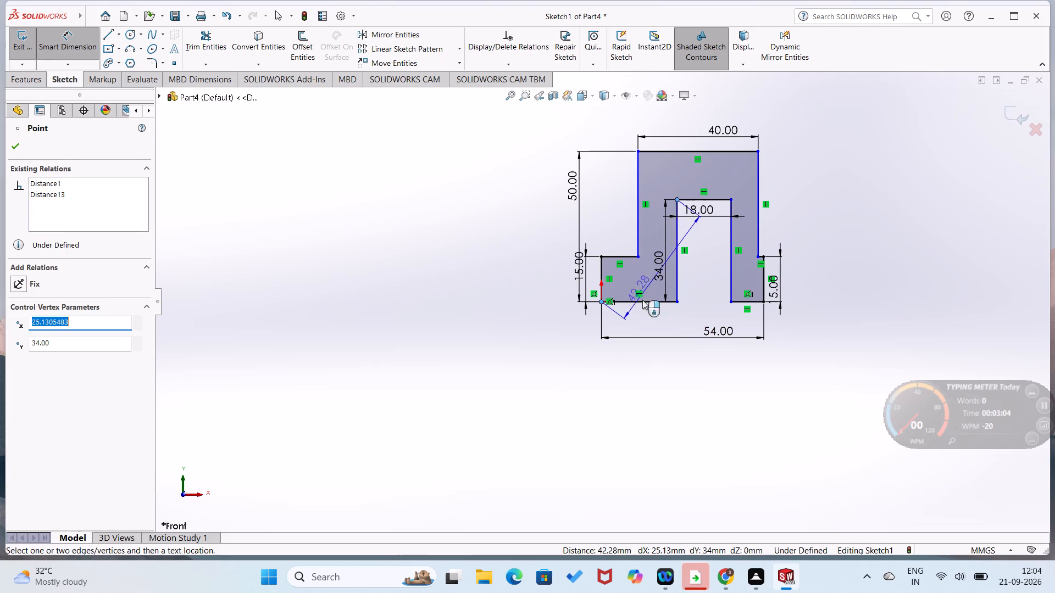
{"action": "left_click", "coordinate": [640, 322]}
{"action": "type", "text": "18"}
{"action": "key", "text": "Return"}
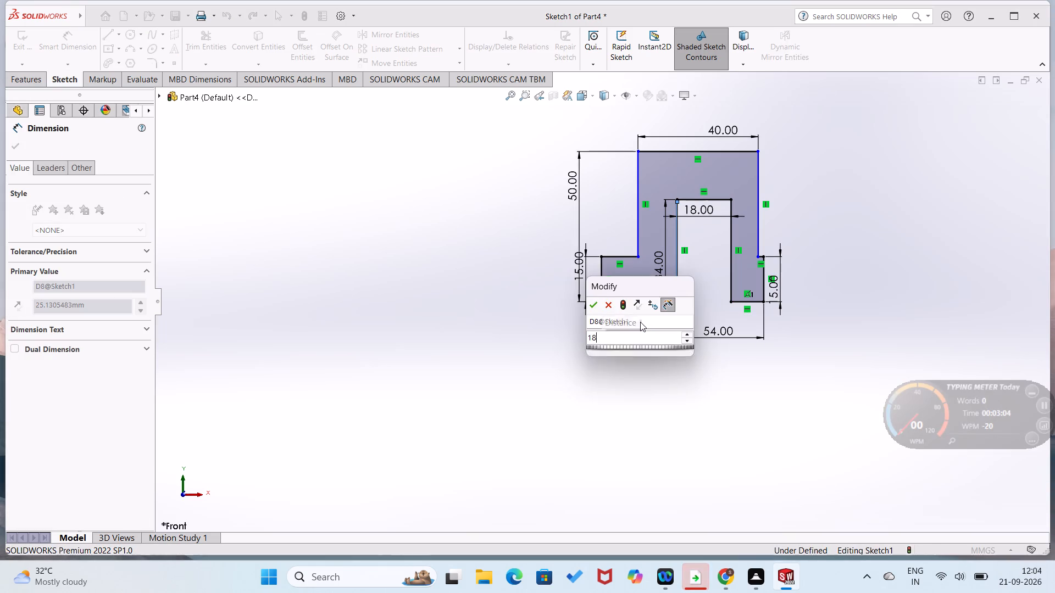
{"action": "scroll", "coordinate": [640, 322], "scroll_direction": "up", "scroll_amount": 1}
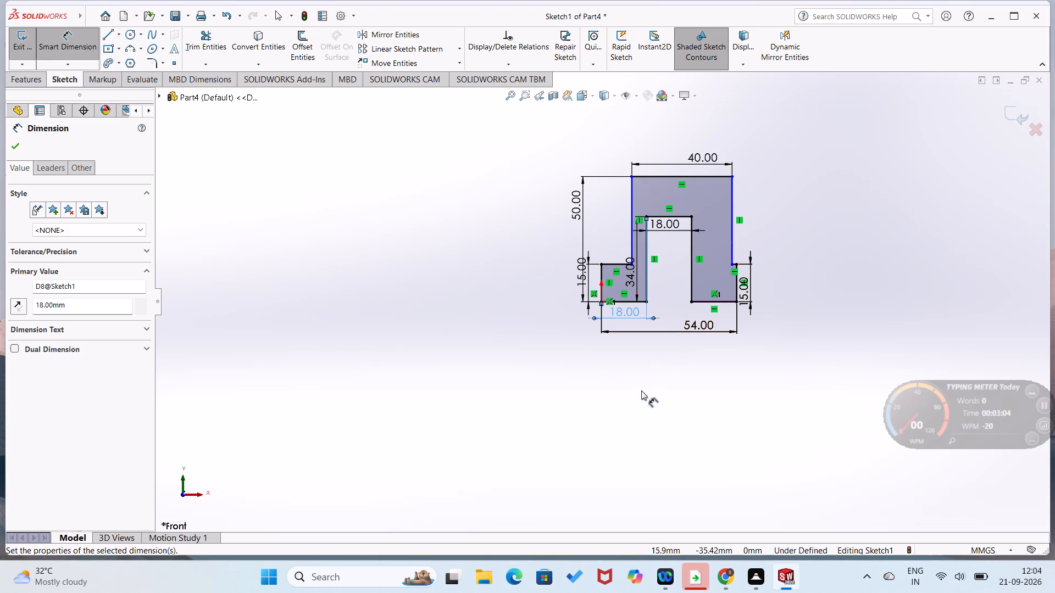
{"action": "scroll", "coordinate": [641, 390], "scroll_direction": "up", "scroll_amount": 1}
{"action": "scroll", "coordinate": [638, 390], "scroll_direction": "down", "scroll_amount": 1}
{"action": "left_click", "coordinate": [619, 384]}
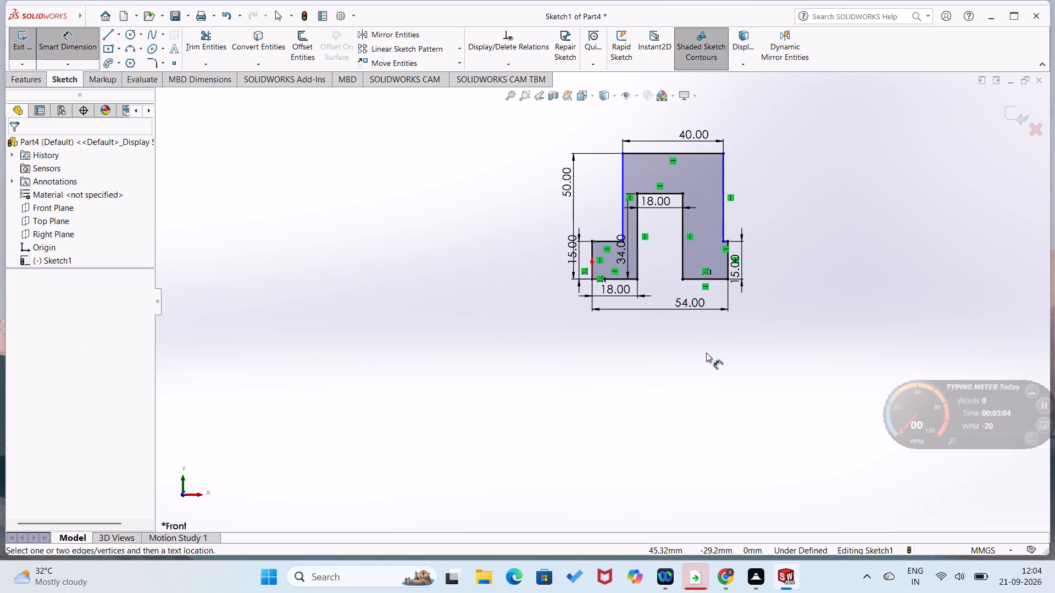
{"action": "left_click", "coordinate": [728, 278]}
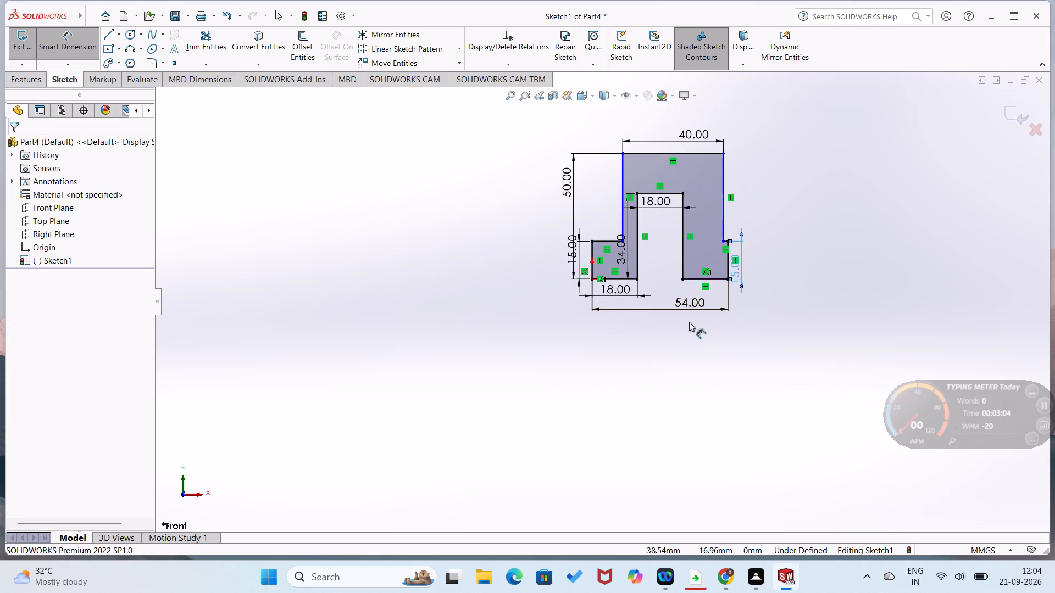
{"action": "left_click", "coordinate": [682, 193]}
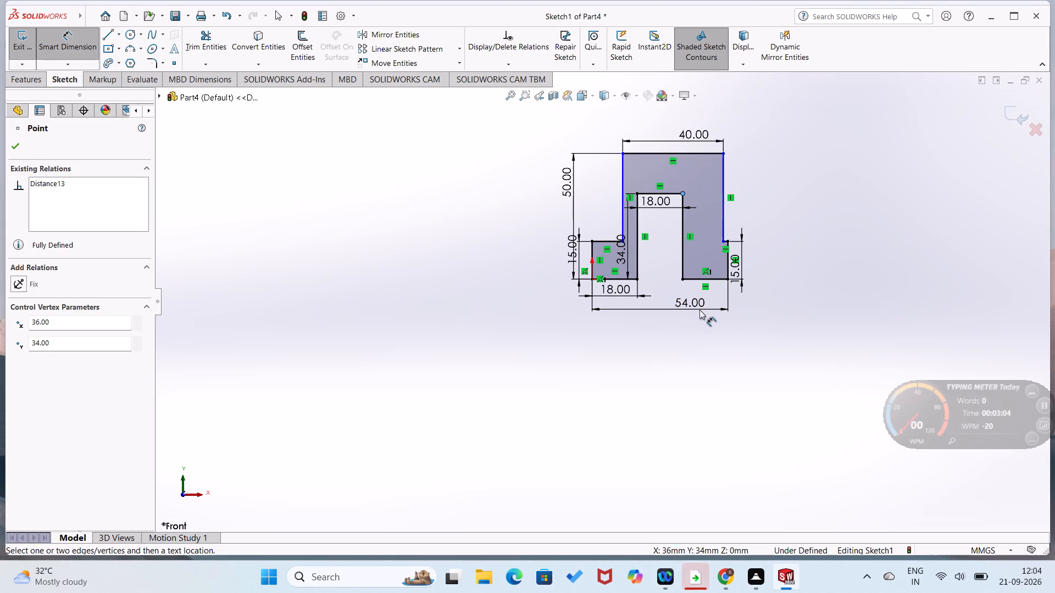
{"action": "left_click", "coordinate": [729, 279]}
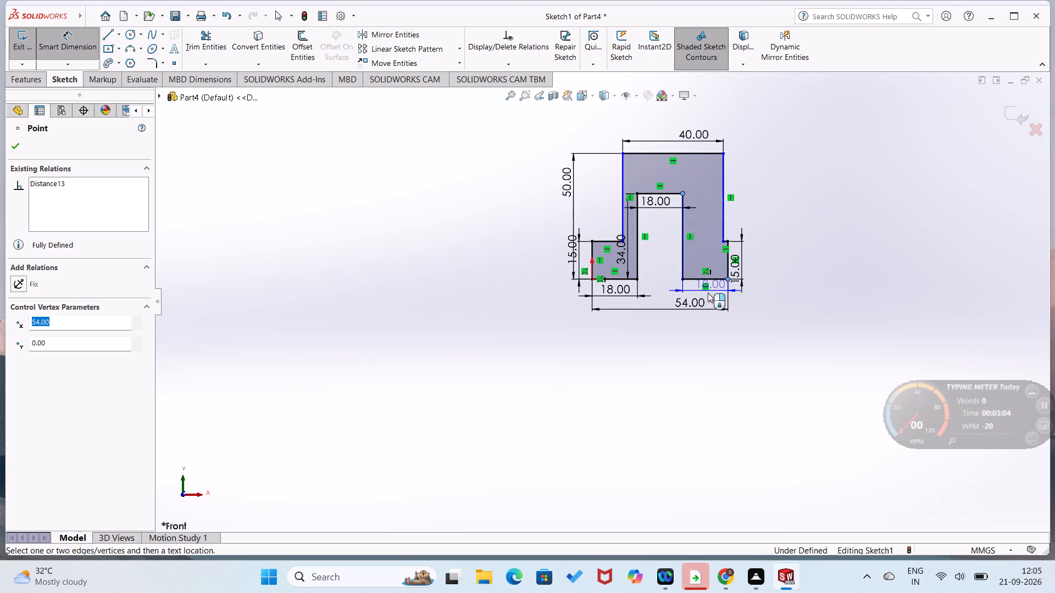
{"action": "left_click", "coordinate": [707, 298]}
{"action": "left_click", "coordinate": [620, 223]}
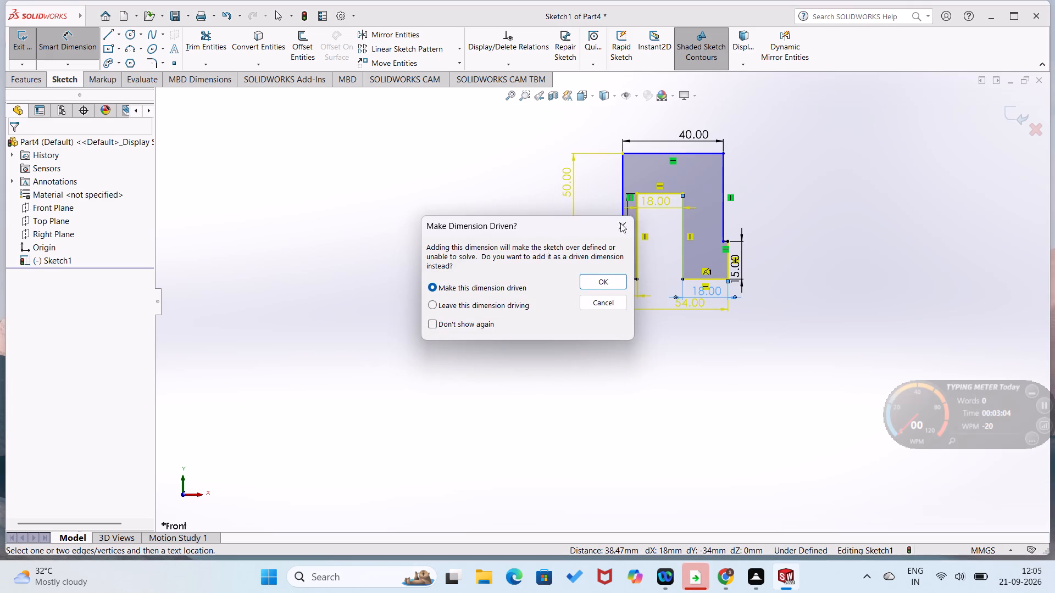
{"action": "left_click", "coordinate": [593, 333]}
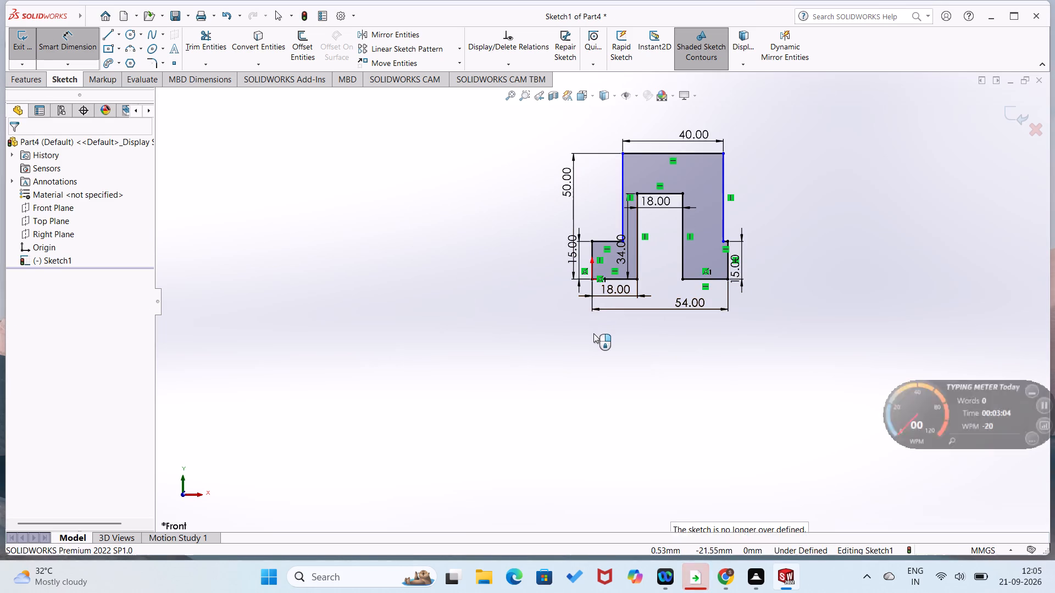
Dimension the left flange's top edge to 7 mm.
{"action": "left_click", "coordinate": [607, 239]}
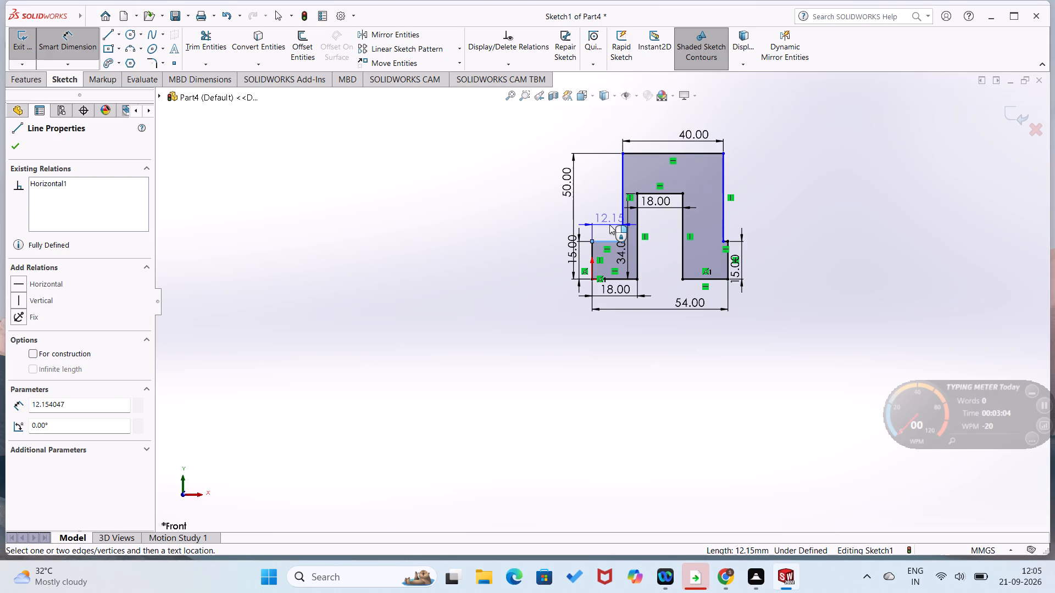
{"action": "left_click", "coordinate": [609, 225]}
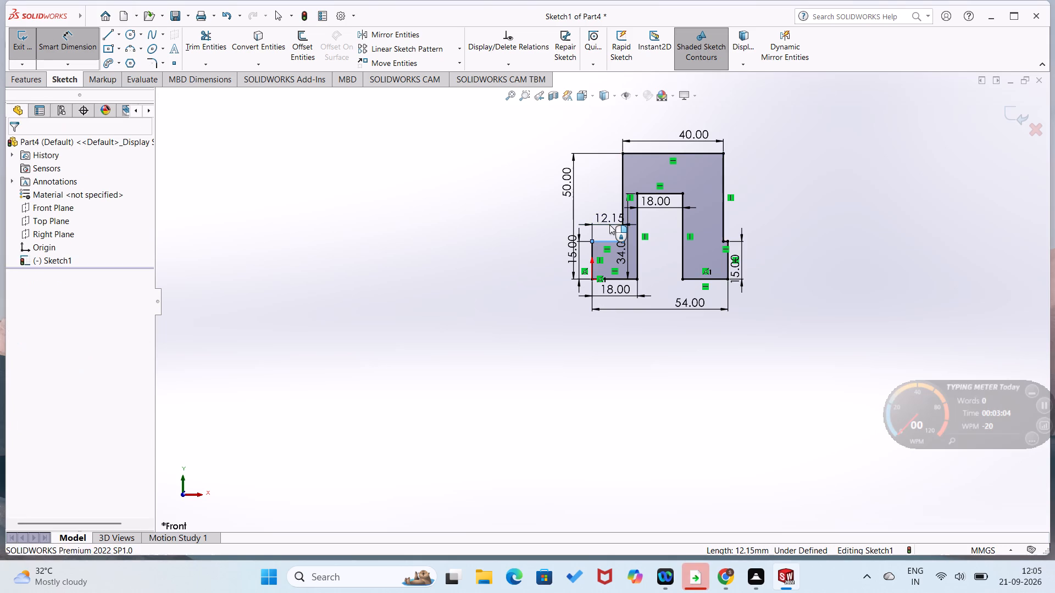
{"action": "key", "text": "7"}
{"action": "key", "text": "Return"}
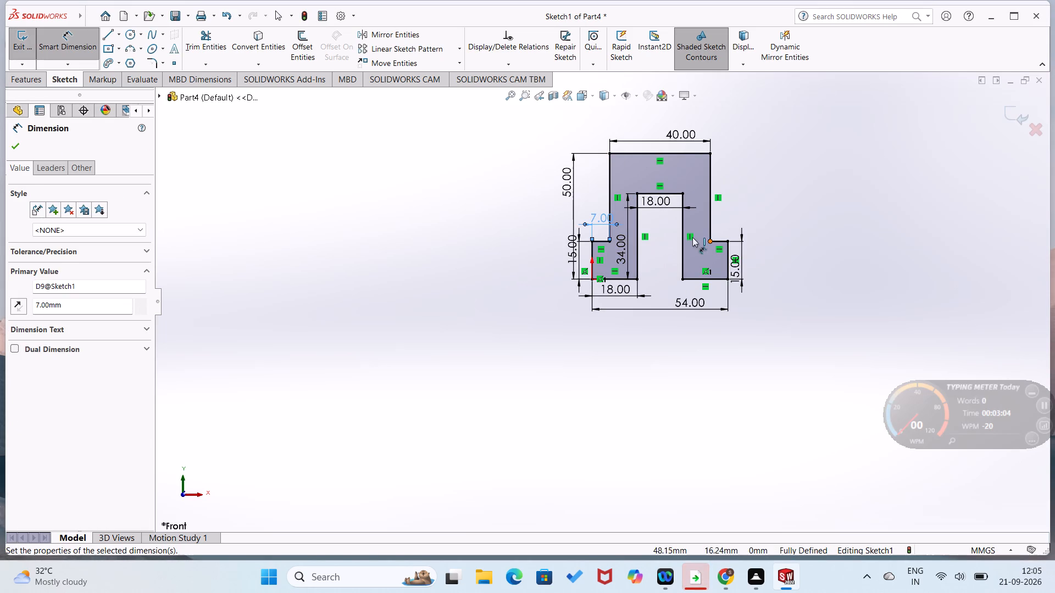
{"action": "left_click", "coordinate": [451, 361]}
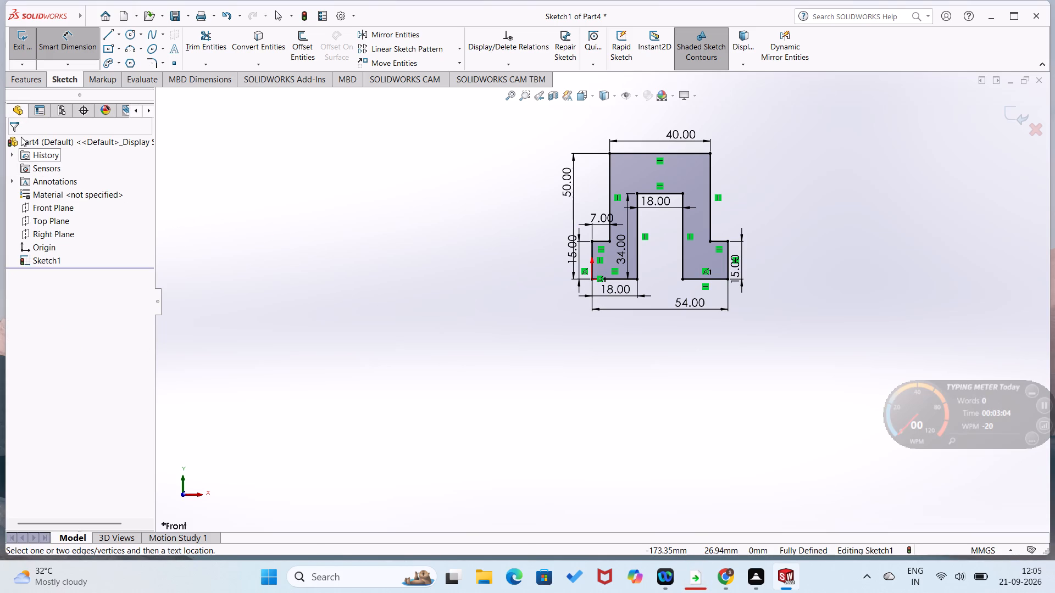
Extrude the hat-shaped profile as a blind boss with a depth of 46 mm.
{"action": "left_click", "coordinate": [10, 74]}
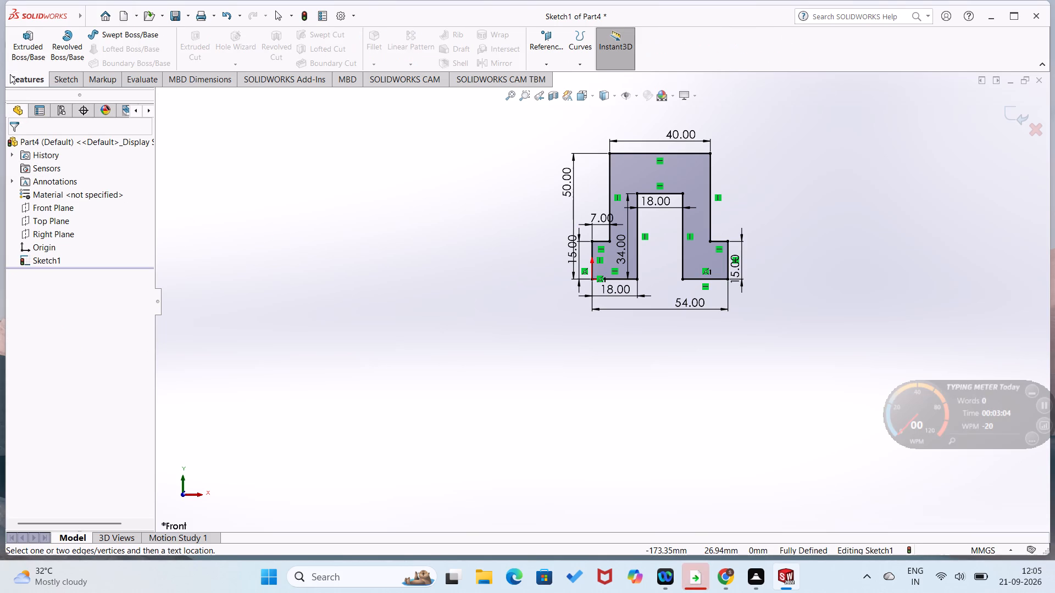
{"action": "left_click", "coordinate": [23, 57]}
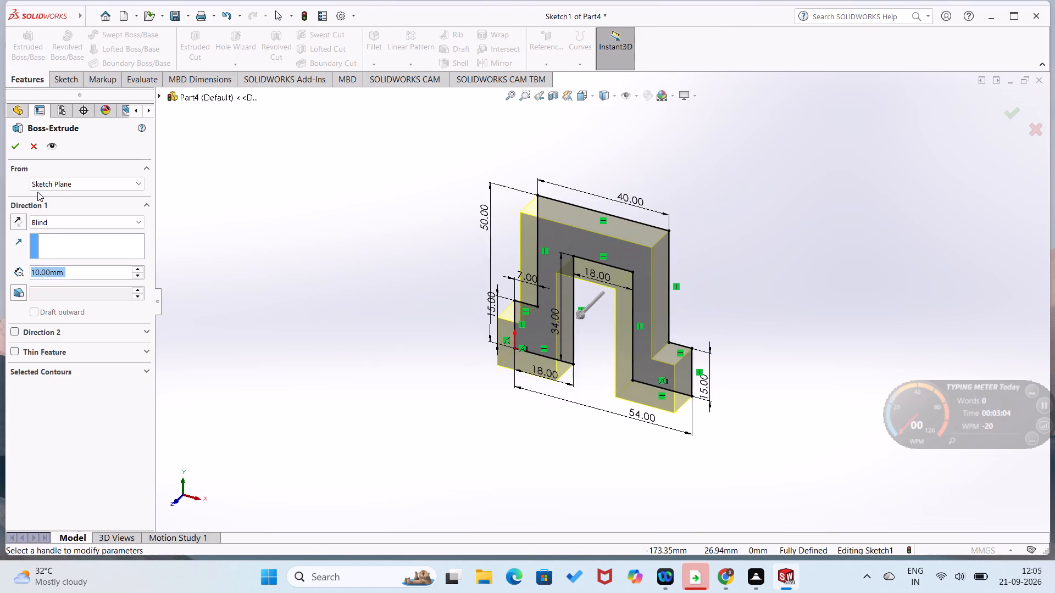
{"action": "key", "text": "5"}
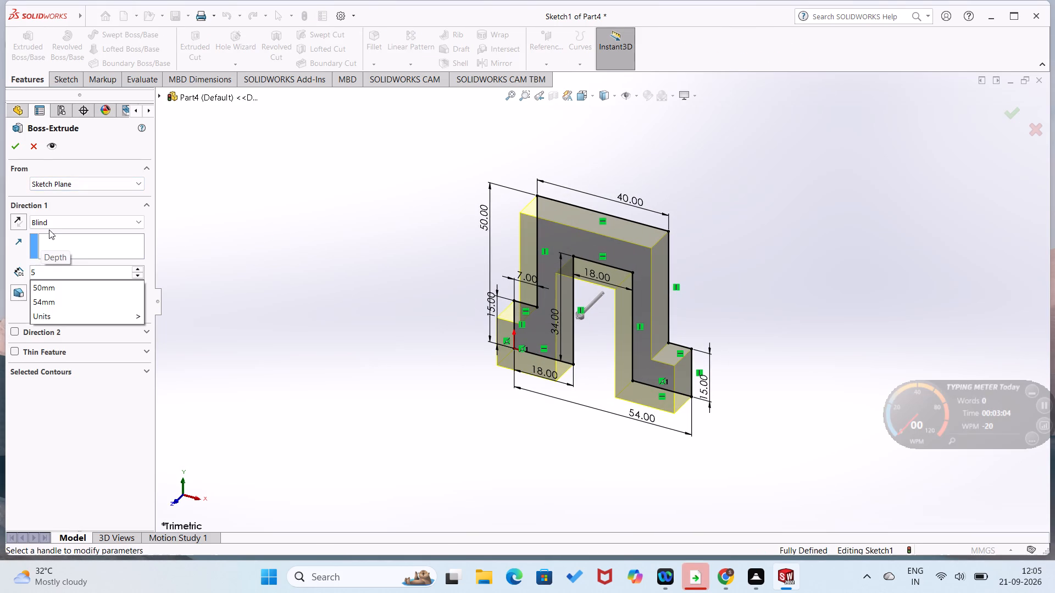
{"action": "key", "text": "BackSpace"}
{"action": "type", "text": "46"}
{"action": "key", "text": "Return"}
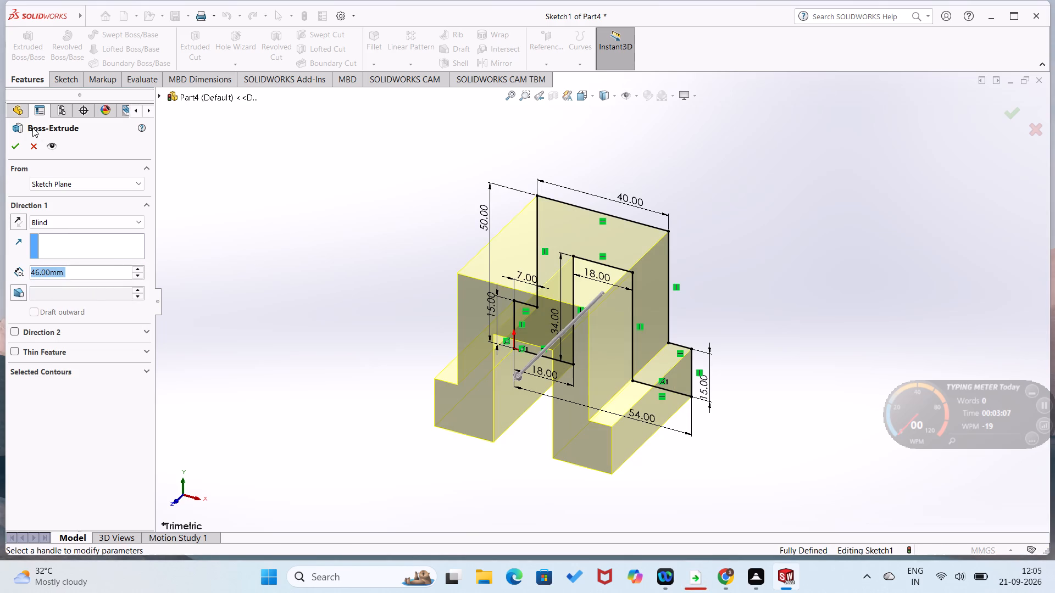
{"action": "left_click", "coordinate": [14, 147]}
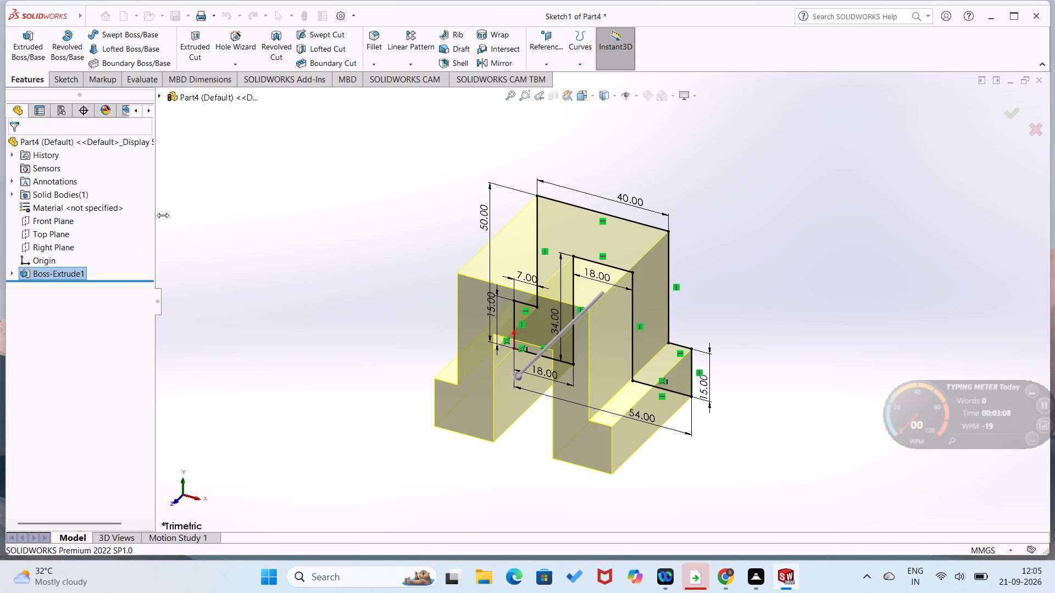
{"action": "left_click", "coordinate": [246, 217]}
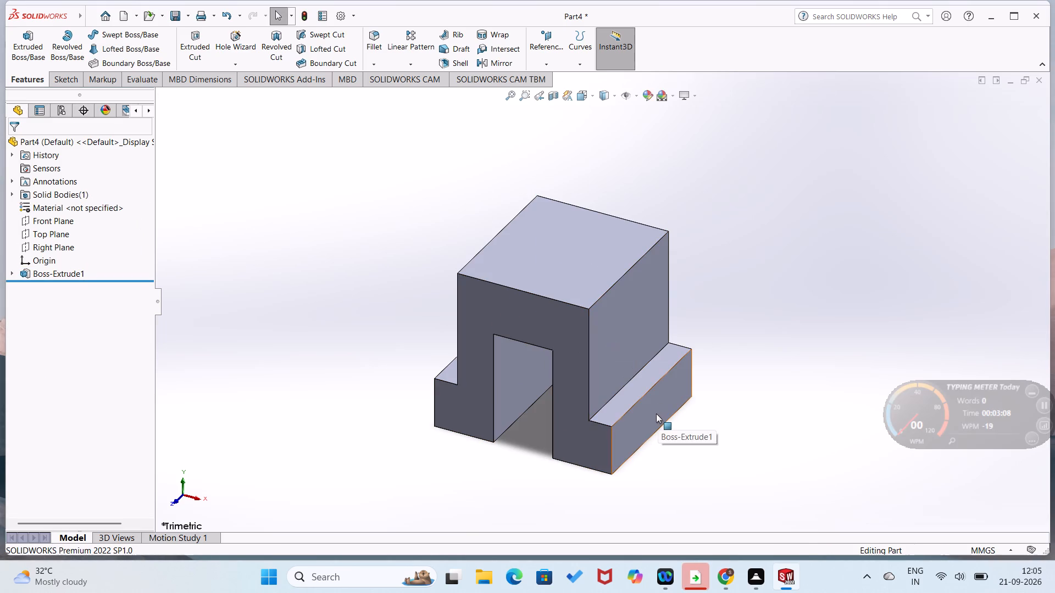
On the right flange's outer side face, sketch a full-height triangle along the part's front edge, about 10 mm wide at the top and tapering to the bottom corner.
{"action": "right_click", "coordinate": [656, 413]}
{"action": "left_click", "coordinate": [683, 321]}
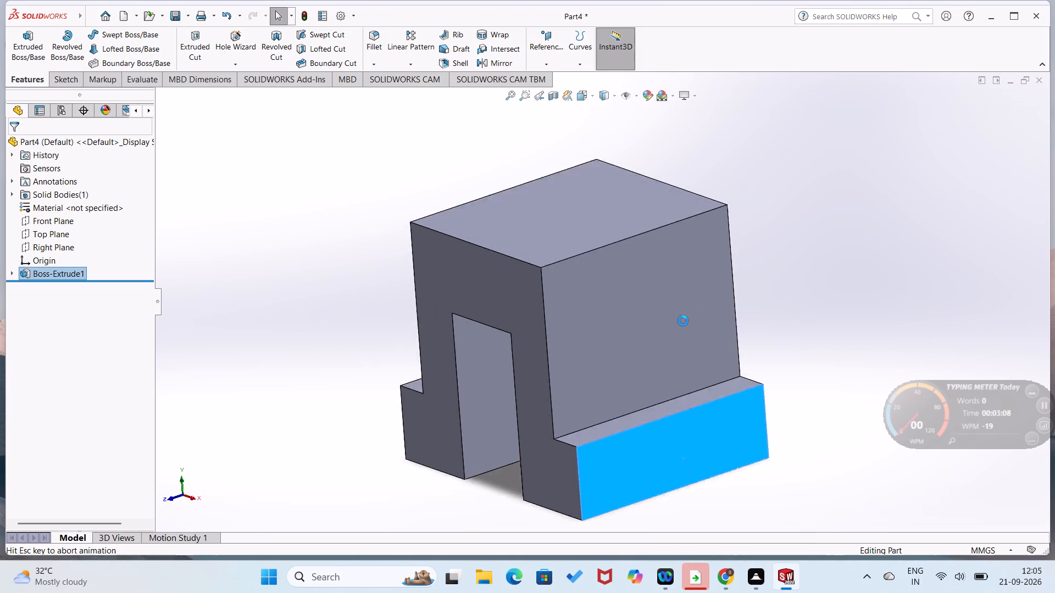
{"action": "left_click", "coordinate": [320, 353]}
{"action": "right_click_drag", "start_coordinate": [293, 404], "coordinate": [375, 271]}
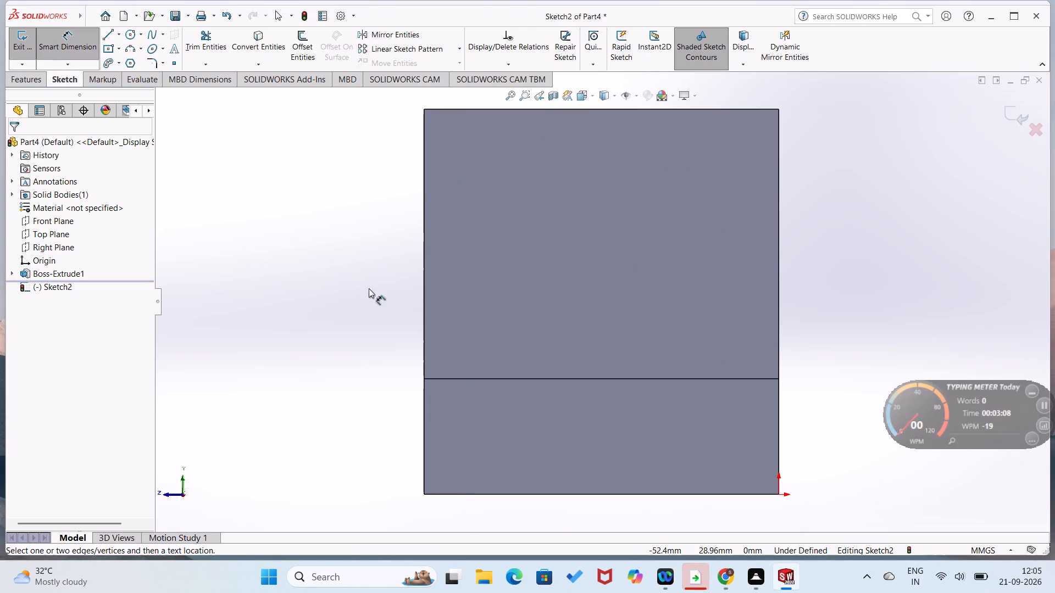
{"action": "right_click_drag", "start_coordinate": [404, 455], "coordinate": [334, 444]}
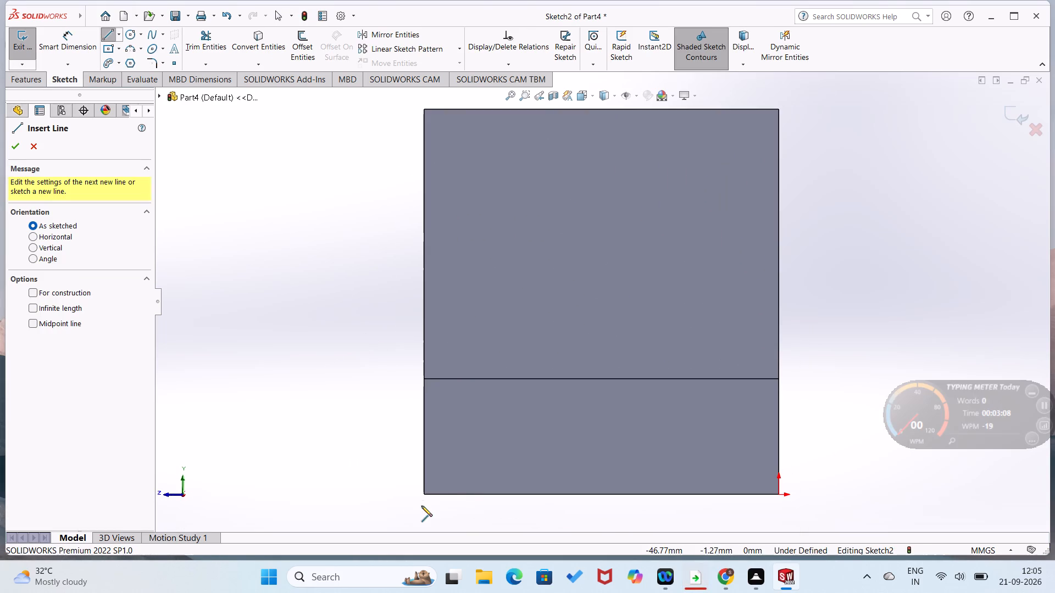
{"action": "left_click_drag", "start_coordinate": [423, 491], "coordinate": [420, 478]}
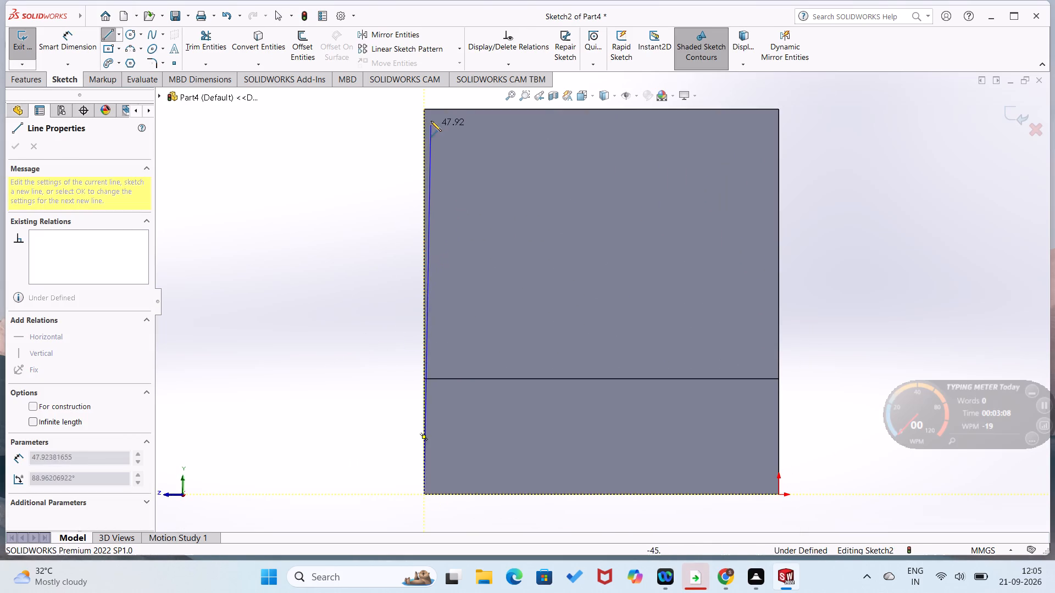
{"action": "left_click", "coordinate": [423, 108]}
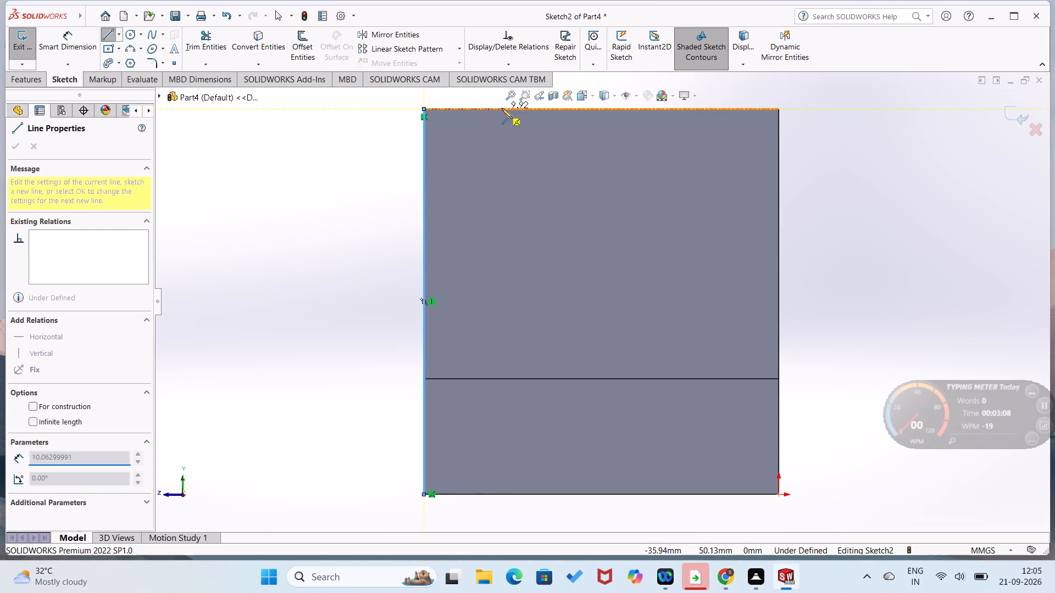
{"action": "left_click", "coordinate": [502, 108]}
{"action": "left_click", "coordinate": [425, 496]}
{"action": "right_click_drag", "start_coordinate": [376, 490], "coordinate": [384, 370]}
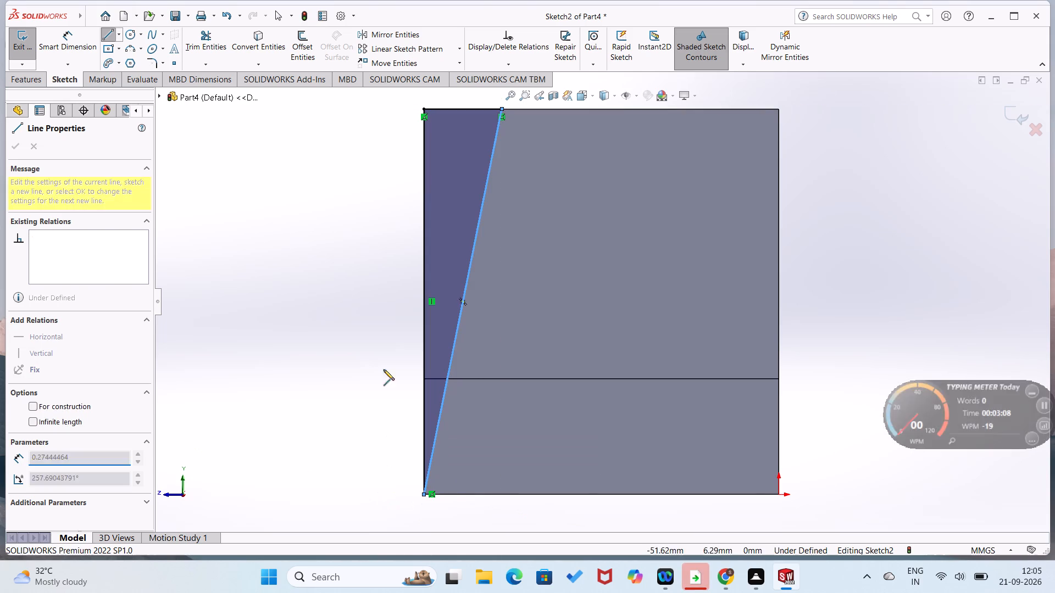
Sketch a matching full-height triangle along the side face's rear edge, about 10 mm wide at the top and tapering to the origin.
{"action": "right_click_drag", "start_coordinate": [384, 370], "coordinate": [366, 303]}
{"action": "right_click_drag", "start_coordinate": [386, 370], "coordinate": [274, 425]}
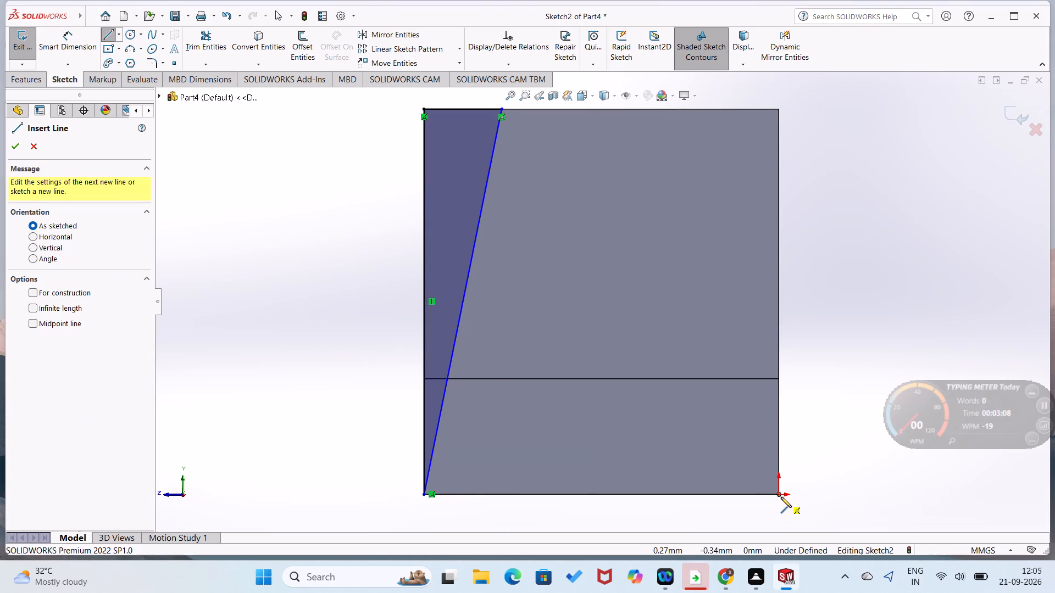
{"action": "left_click_drag", "start_coordinate": [779, 495], "coordinate": [780, 482]}
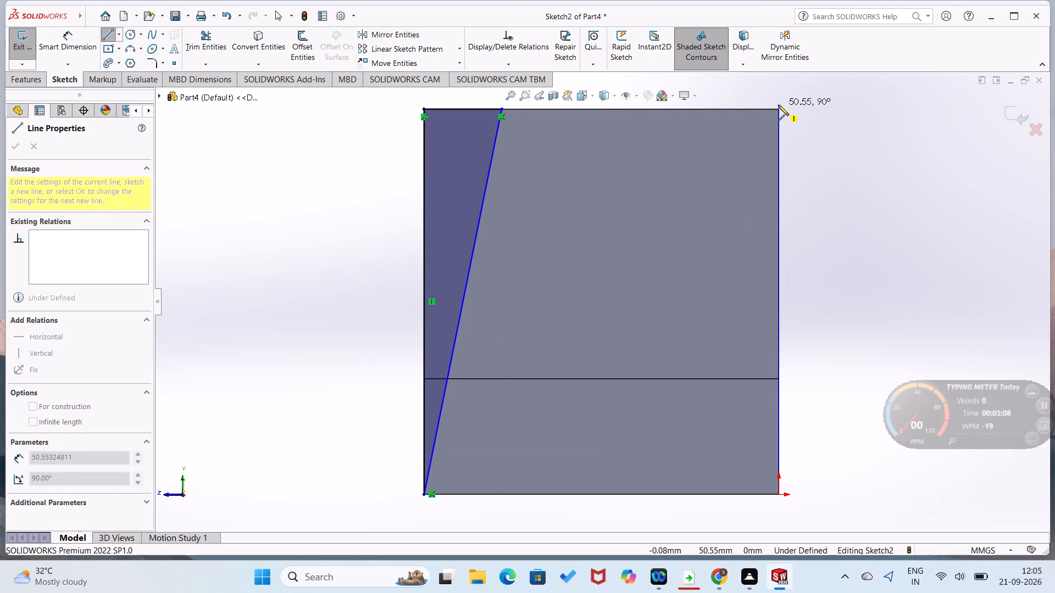
{"action": "left_click", "coordinate": [778, 109]}
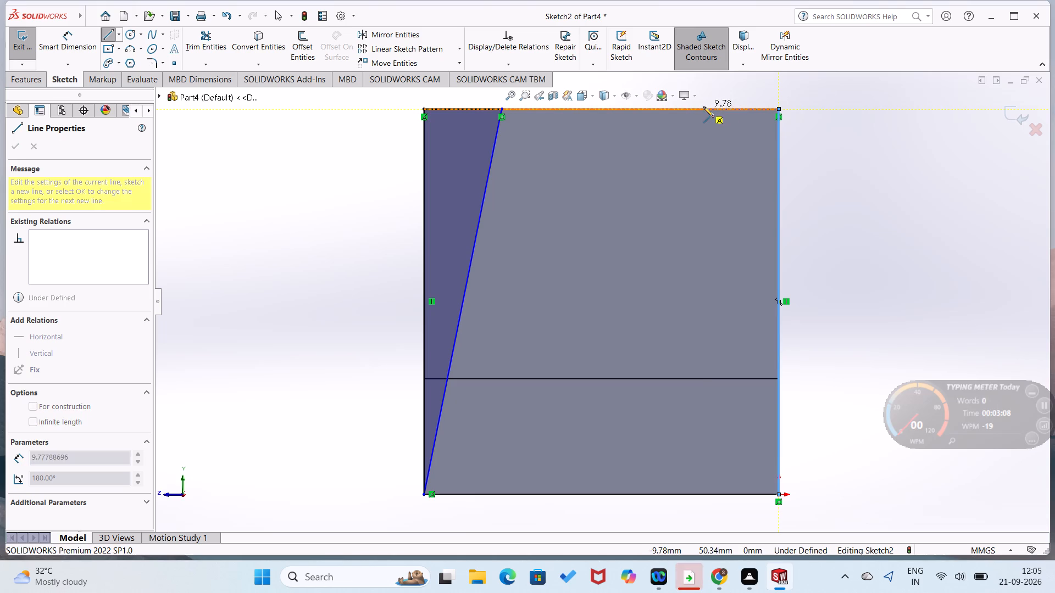
{"action": "left_click_drag", "start_coordinate": [703, 107], "coordinate": [708, 118]}
{"action": "left_click", "coordinate": [779, 495]}
Dimension the horizontal distance between the two triangles' inner top corners to 32 mm.
{"action": "right_click_drag", "start_coordinate": [811, 407], "coordinate": [859, 217]}
{"action": "scroll", "coordinate": [741, 301], "scroll_direction": "up", "scroll_amount": 1}
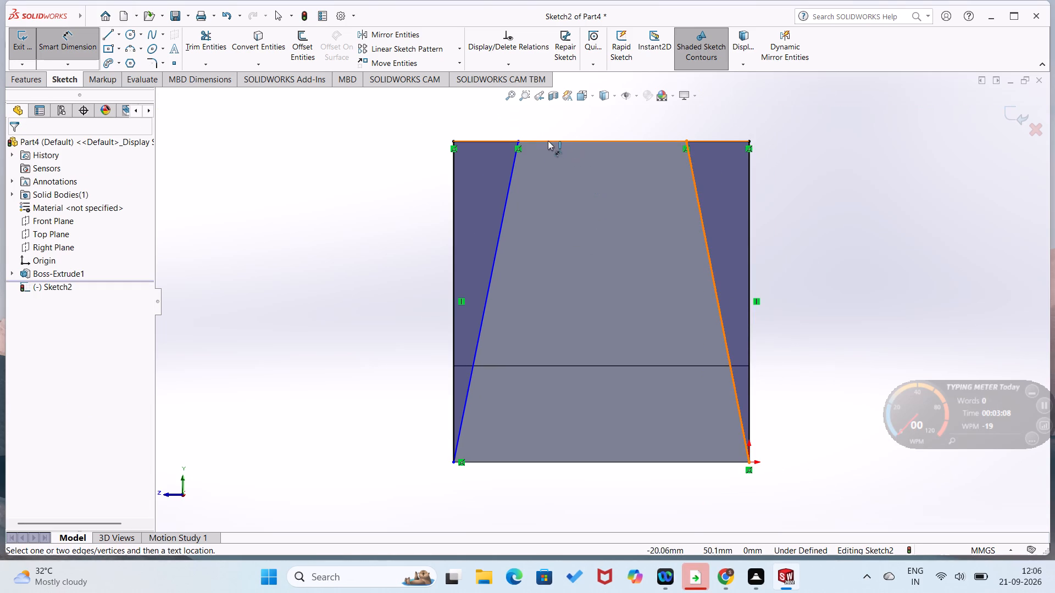
{"action": "left_click_drag", "start_coordinate": [518, 139], "coordinate": [523, 139]}
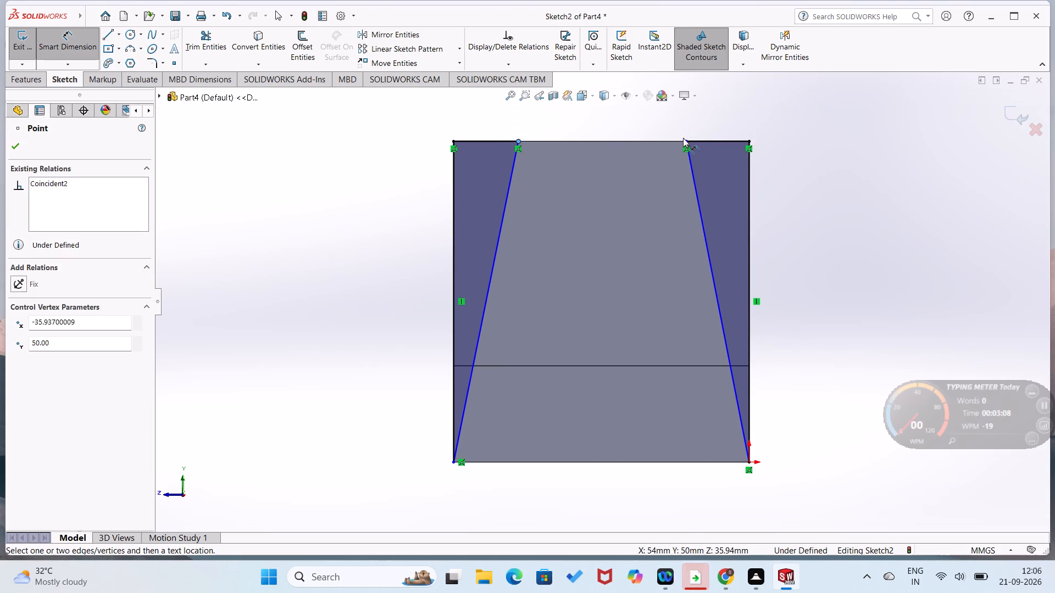
{"action": "left_click", "coordinate": [687, 141]}
{"action": "left_click", "coordinate": [665, 130]}
{"action": "type", "text": "32"}
{"action": "key", "text": "Return"}
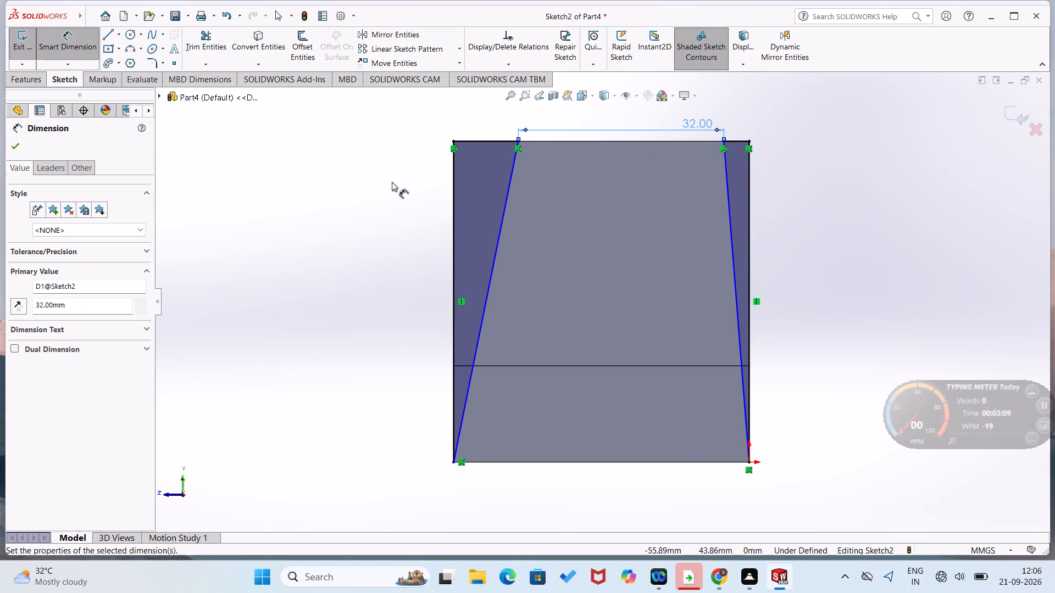
Dimension the top edge of the front triangle to 4 mm.
{"action": "right_click", "coordinate": [401, 200]}
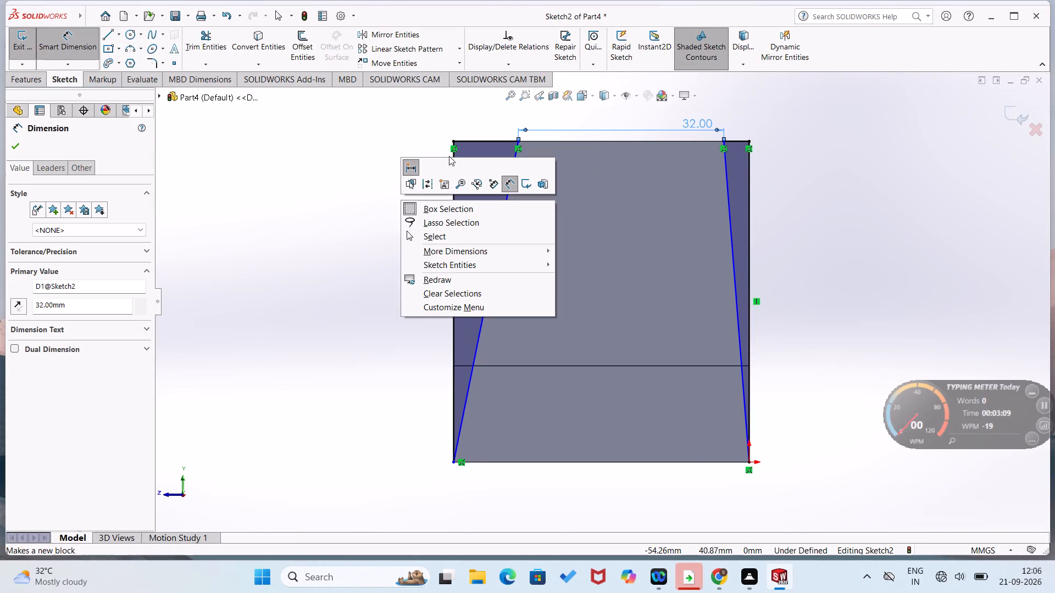
{"action": "left_click", "coordinate": [390, 147]}
{"action": "left_click", "coordinate": [494, 141]}
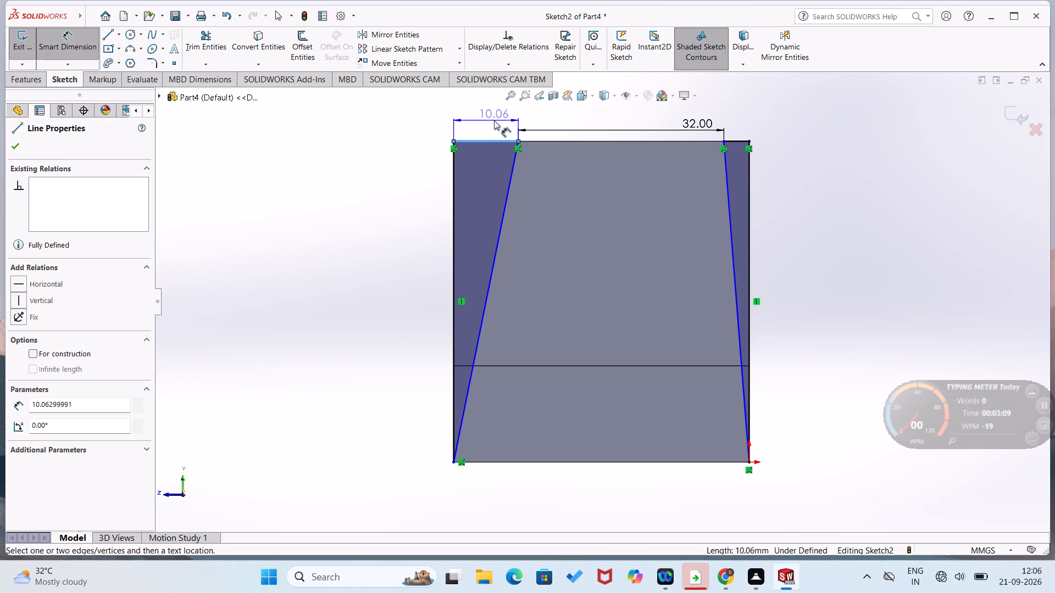
{"action": "left_click", "coordinate": [494, 119]}
{"action": "key", "text": "4"}
{"action": "key", "text": "Return"}
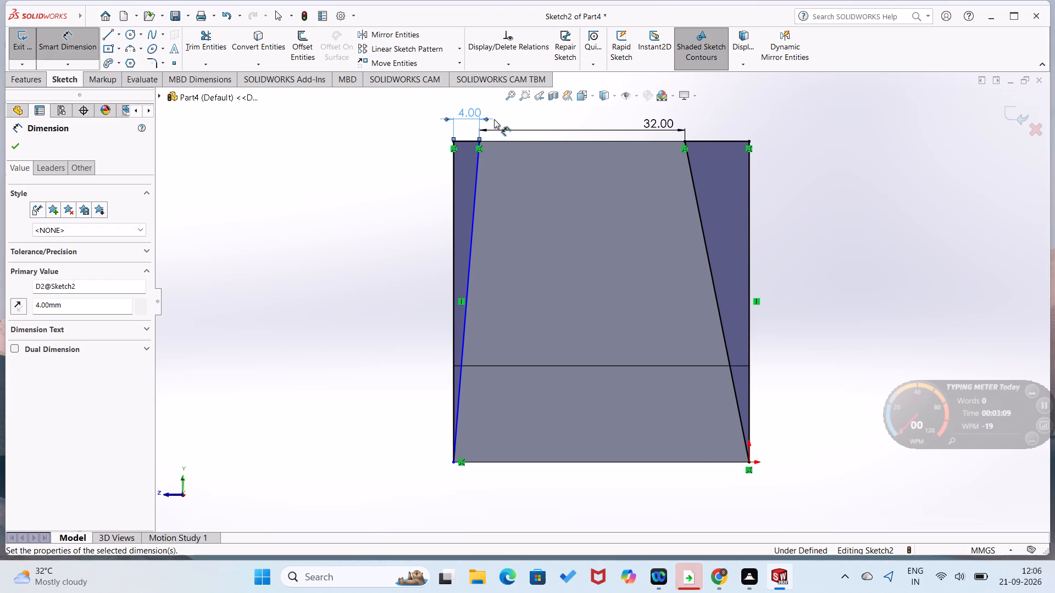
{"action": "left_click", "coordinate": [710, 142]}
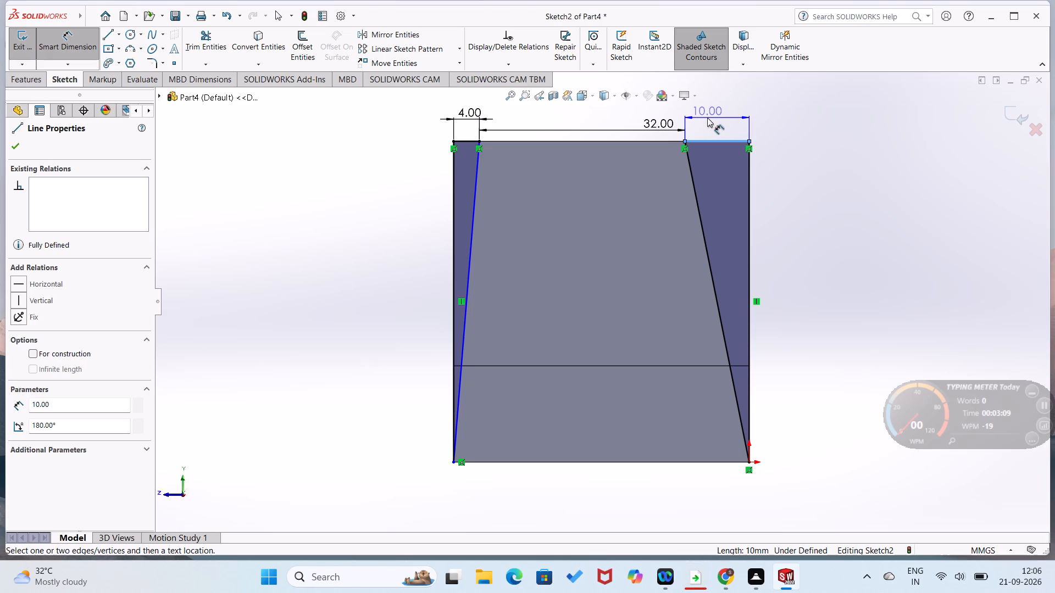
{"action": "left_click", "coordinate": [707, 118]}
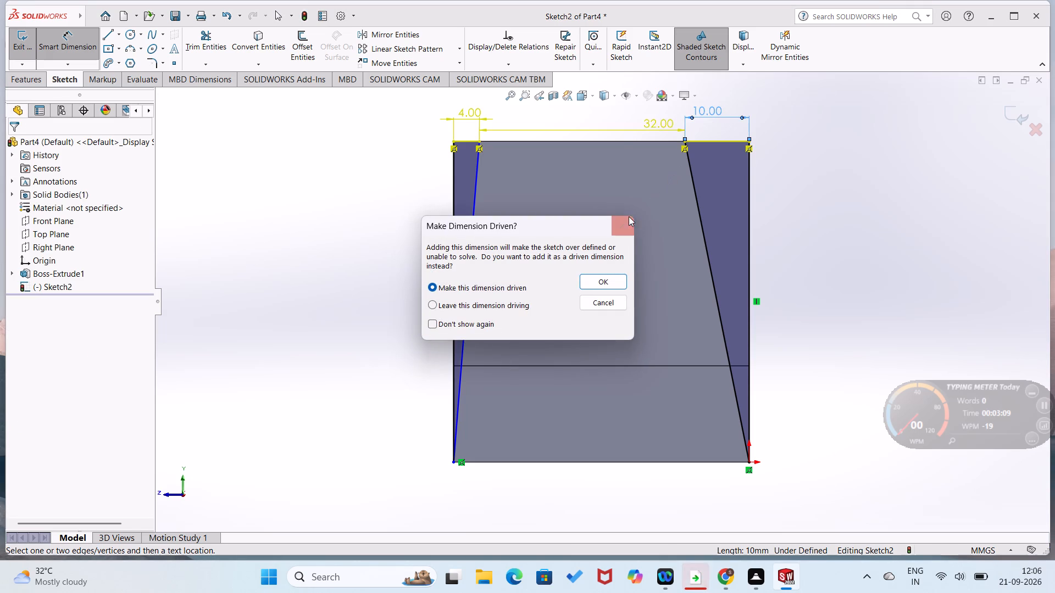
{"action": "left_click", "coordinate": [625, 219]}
Set the front triangle's top edge dimension to 7 mm.
{"action": "double_click", "coordinate": [468, 111]}
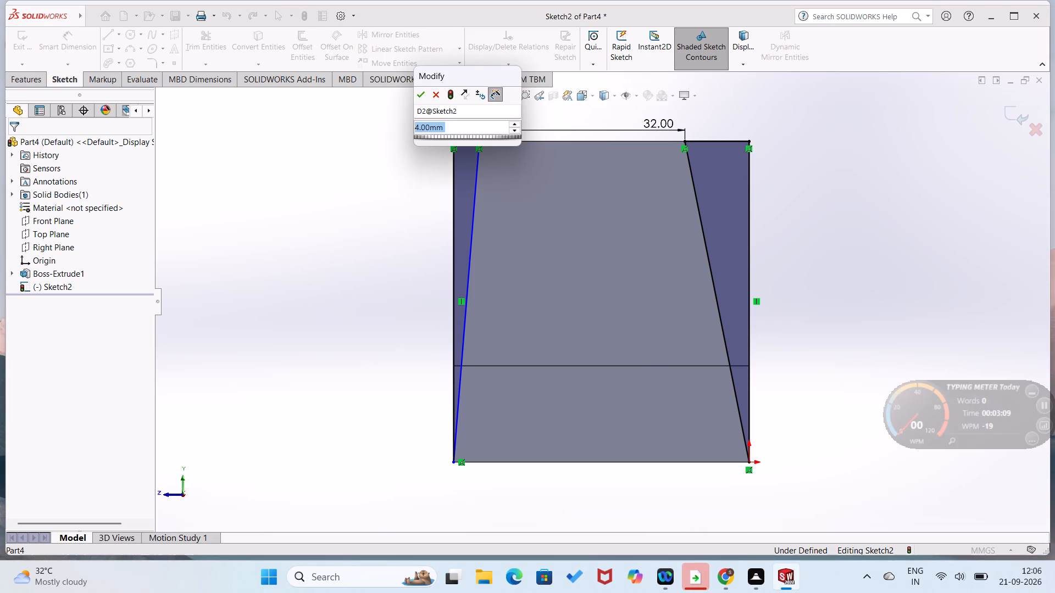
{"action": "key", "text": "7"}
{"action": "key", "text": "Return"}
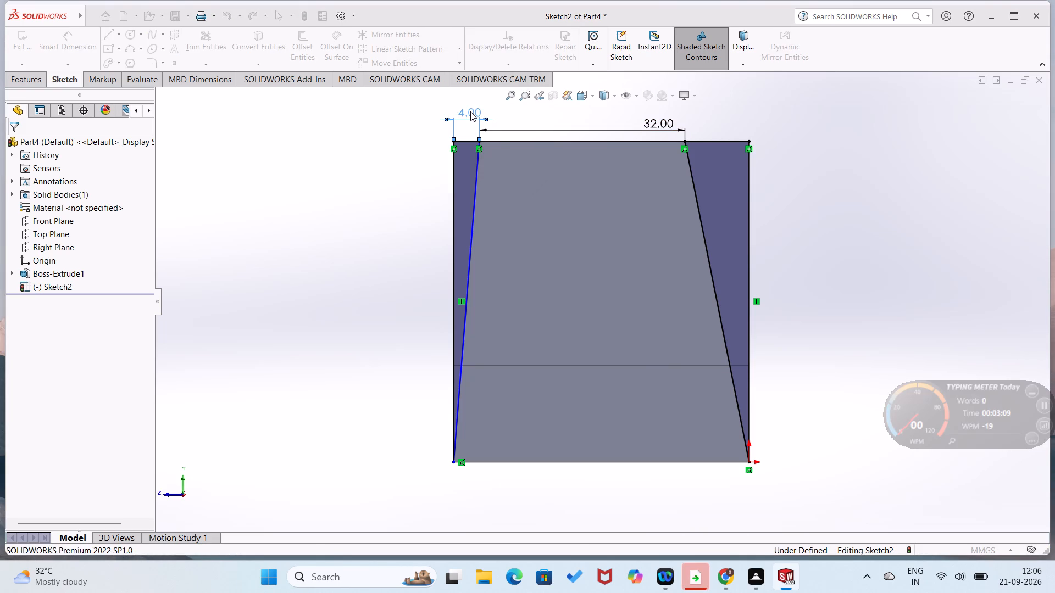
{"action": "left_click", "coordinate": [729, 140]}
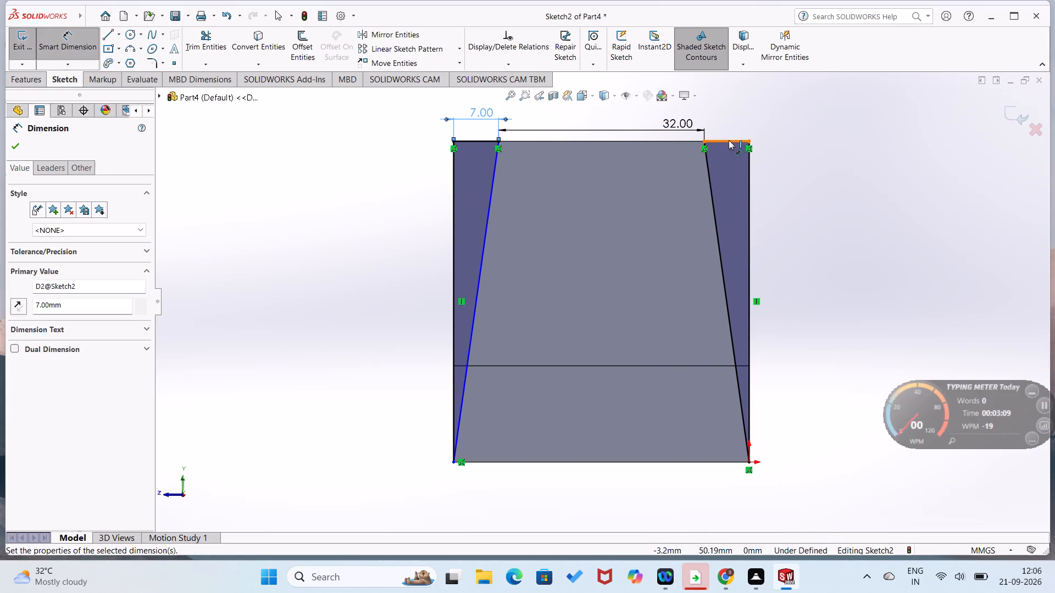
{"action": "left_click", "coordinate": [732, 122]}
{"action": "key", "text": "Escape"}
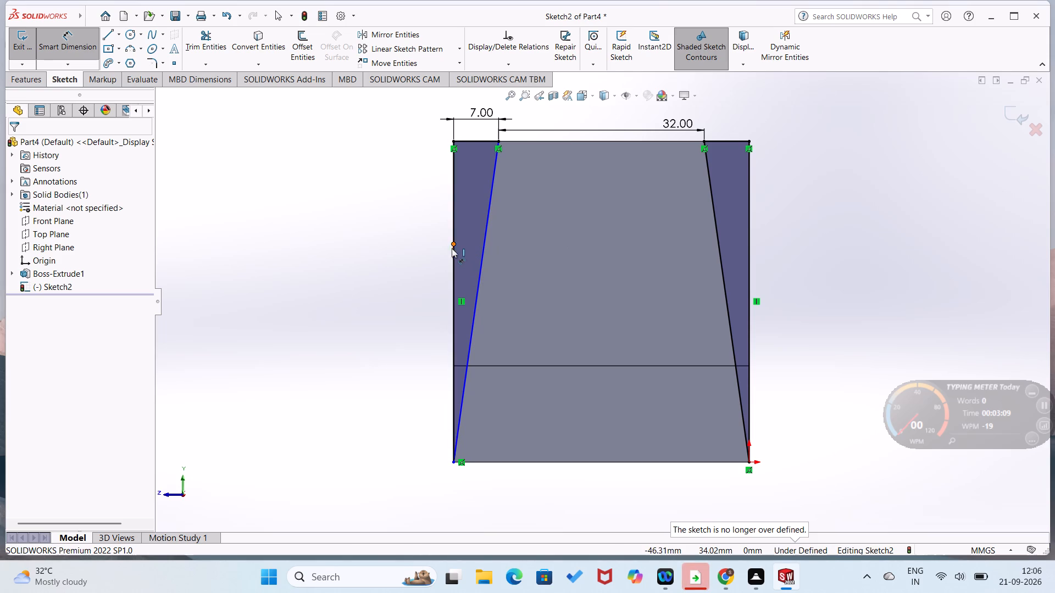
Dimension the front triangle's full-height vertical edge, keeping its drawn length.
{"action": "left_click", "coordinate": [451, 265]}
{"action": "left_click", "coordinate": [443, 261]}
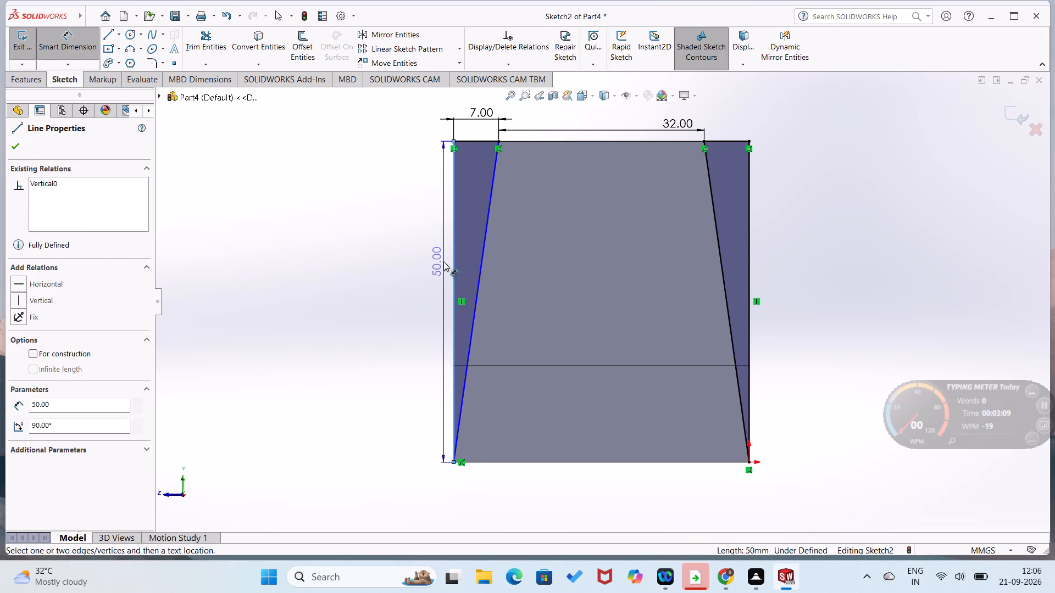
{"action": "left_click", "coordinate": [395, 247]}
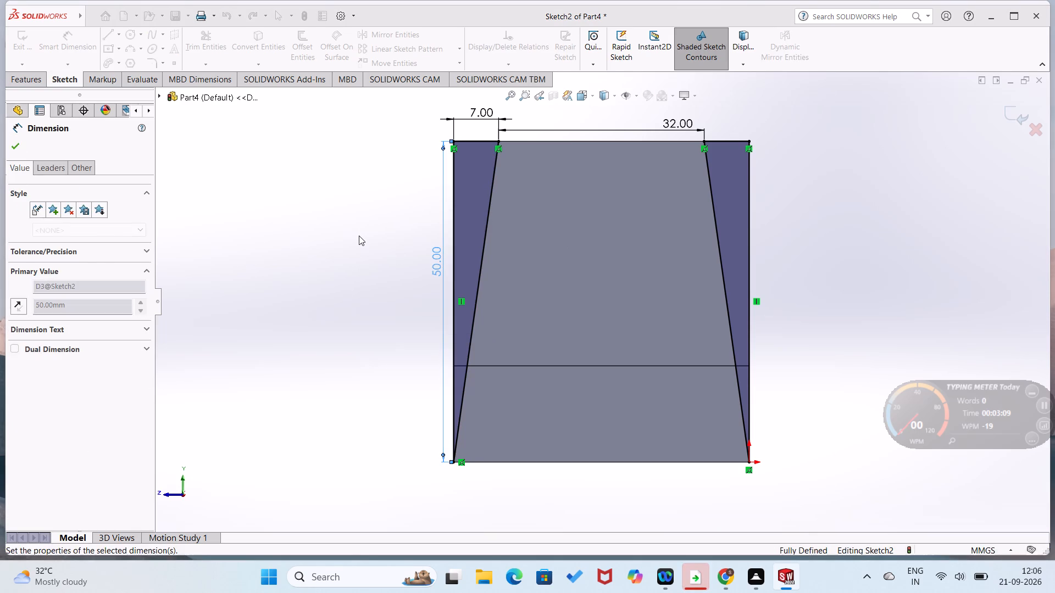
{"action": "left_click", "coordinate": [359, 236]}
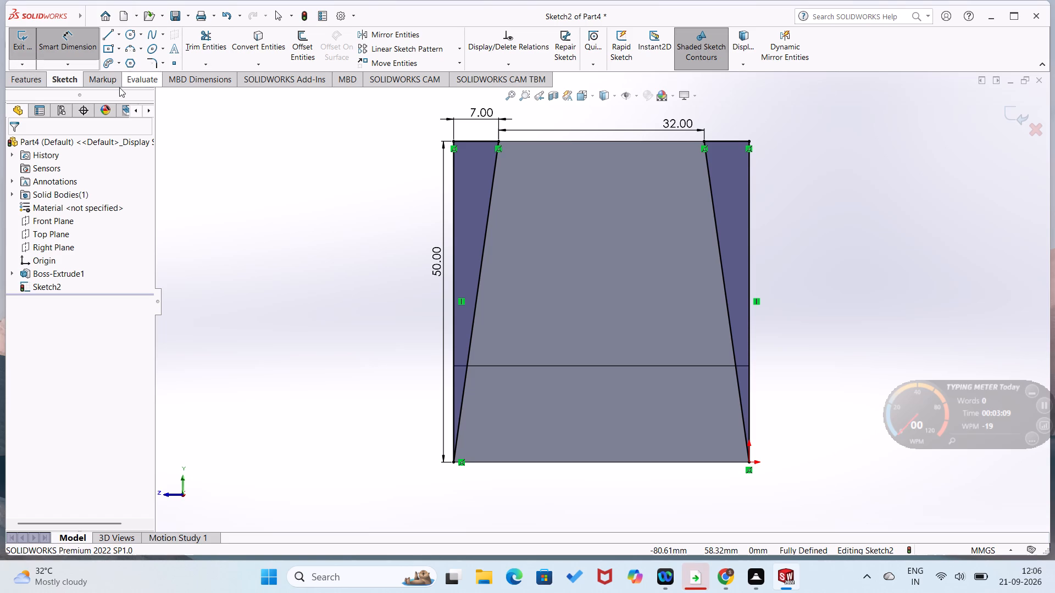
Cut both triangles through the whole part with an Extruded Cut set to Through All.
{"action": "left_click", "coordinate": [32, 78]}
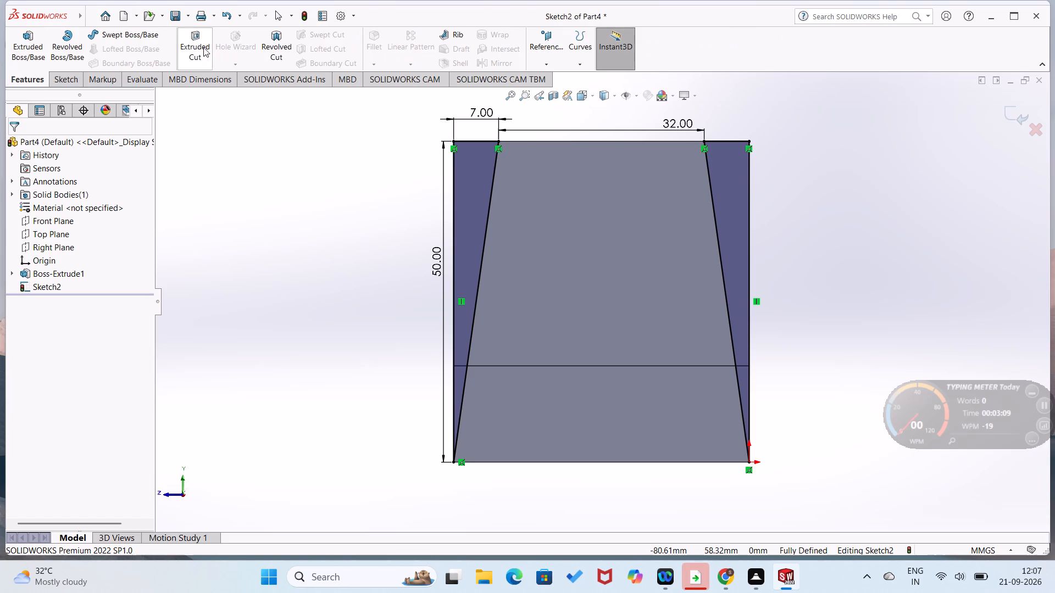
{"action": "left_click", "coordinate": [203, 47]}
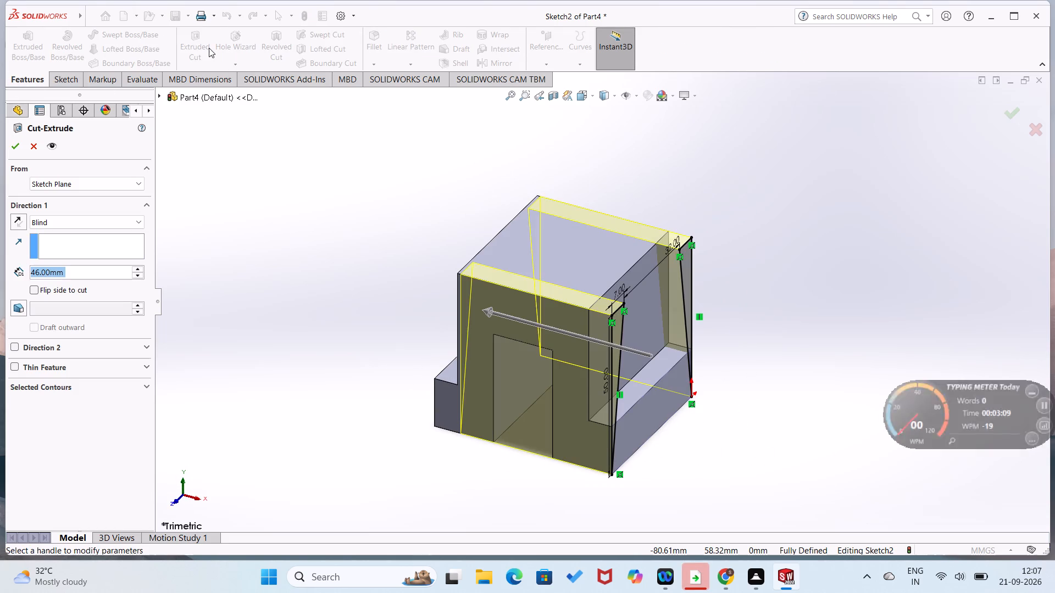
{"action": "left_click", "coordinate": [140, 217]}
{"action": "left_click", "coordinate": [135, 245]}
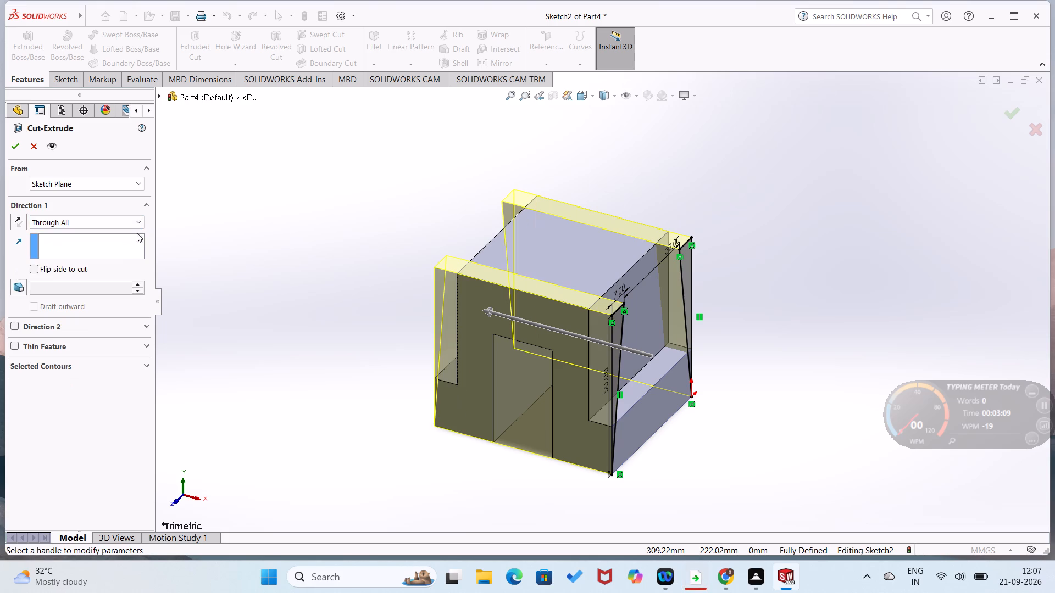
{"action": "left_click", "coordinate": [17, 148]}
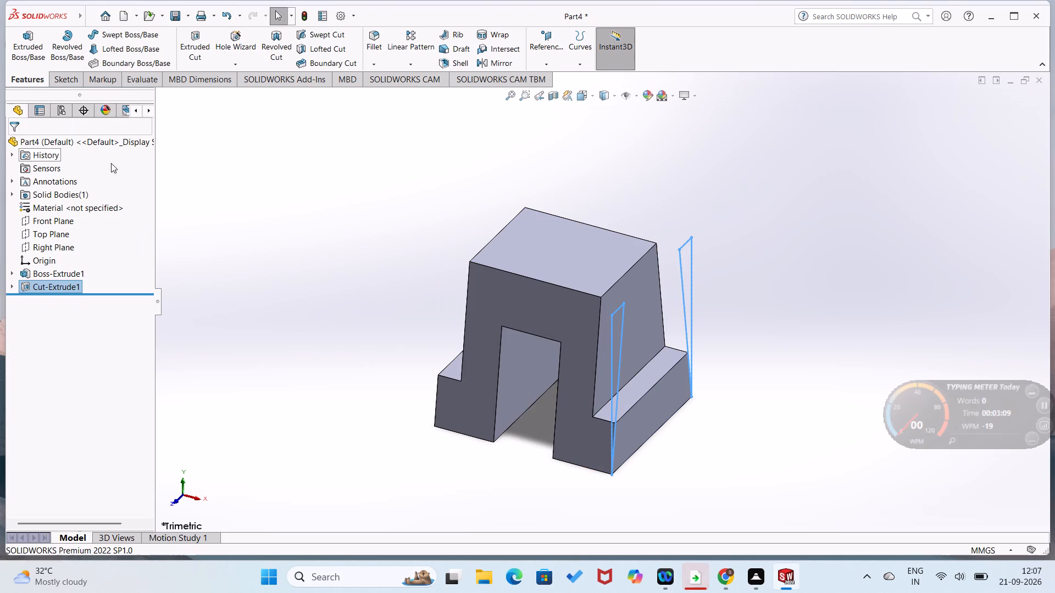
{"action": "left_click", "coordinate": [247, 171]}
Inspect the tapered part from several angles, including its front and left standard views.
{"action": "middle_click_drag", "start_coordinate": [320, 205], "coordinate": [407, 224]}
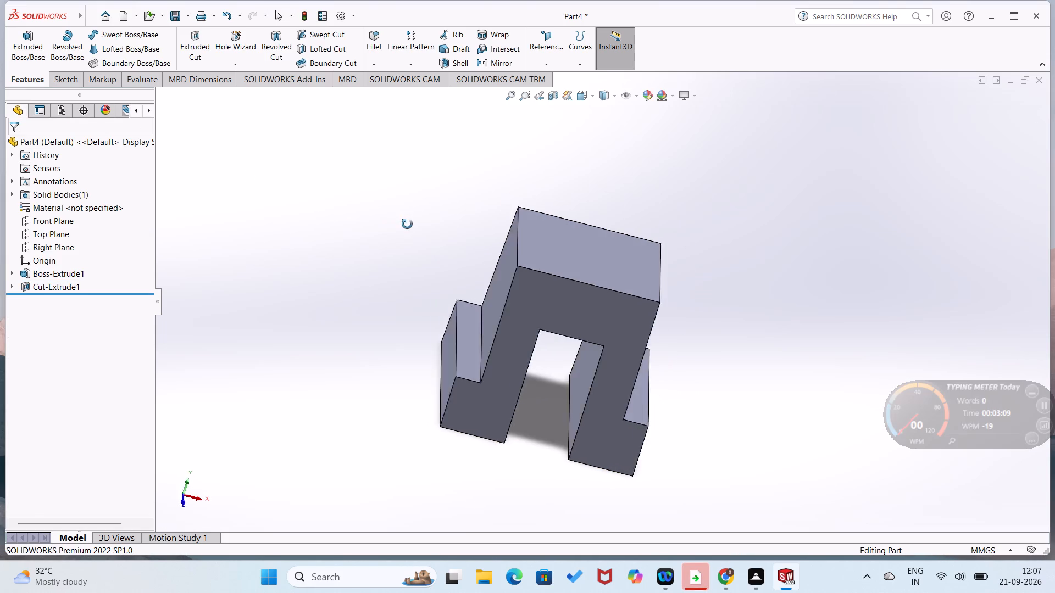
{"action": "middle_click_drag", "start_coordinate": [407, 224], "coordinate": [448, 283]}
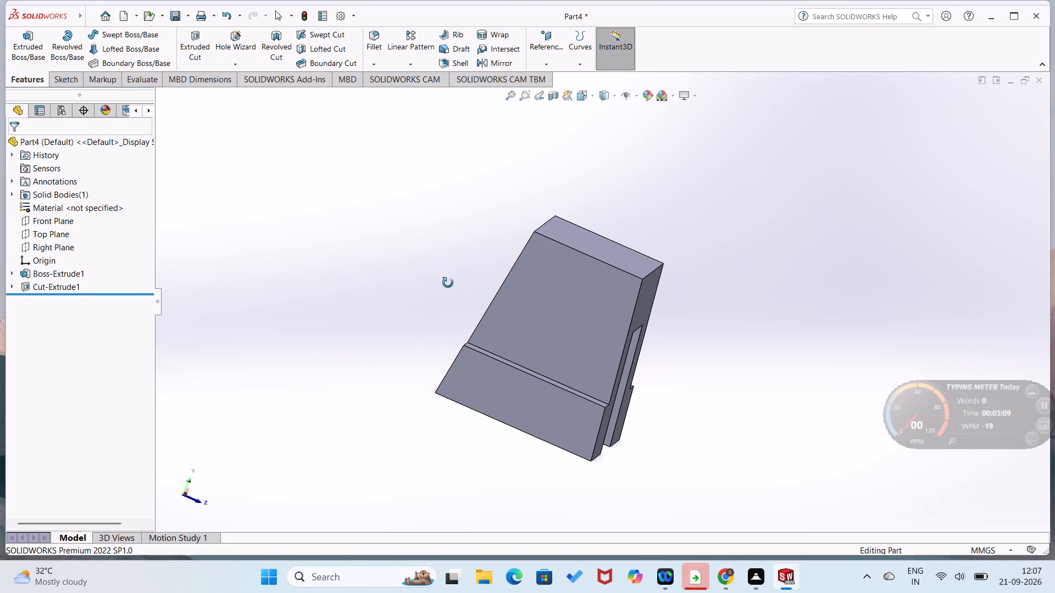
{"action": "middle_click_drag", "start_coordinate": [448, 283], "coordinate": [454, 286]}
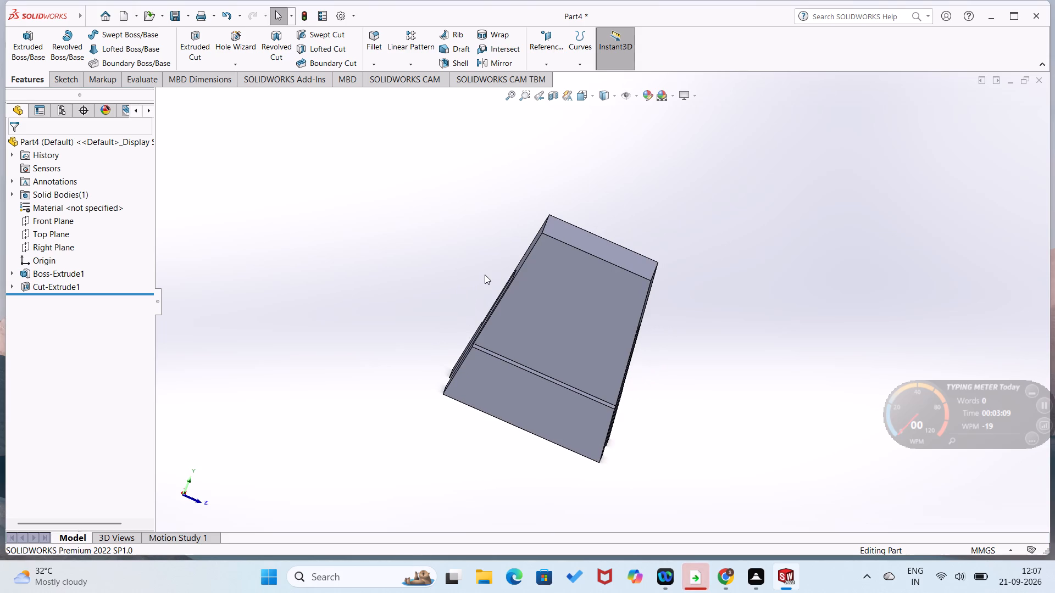
{"action": "key", "text": "ctrl+1"}
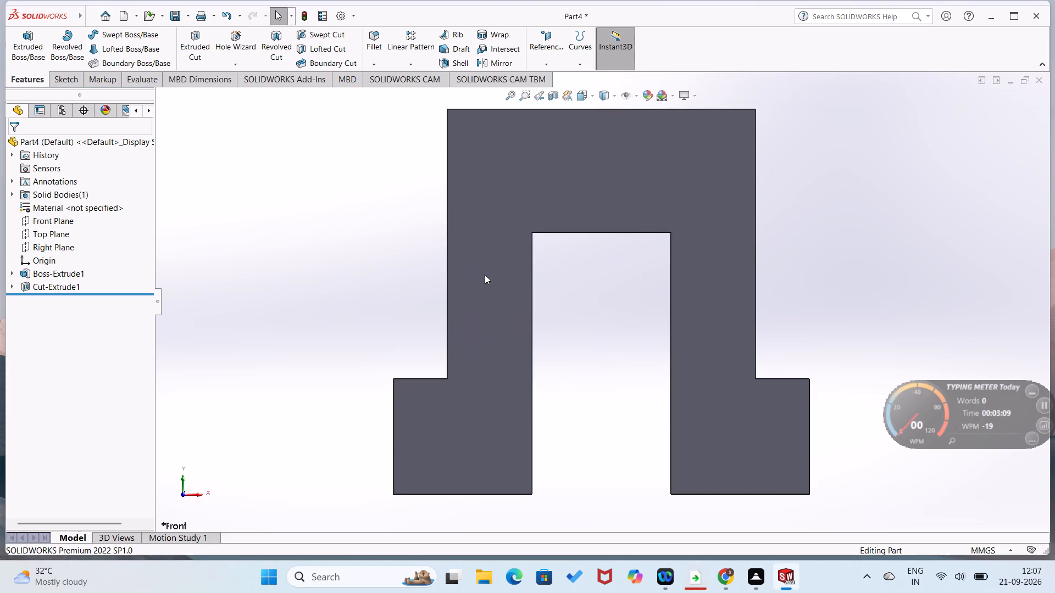
{"action": "key", "text": "ctrl+3"}
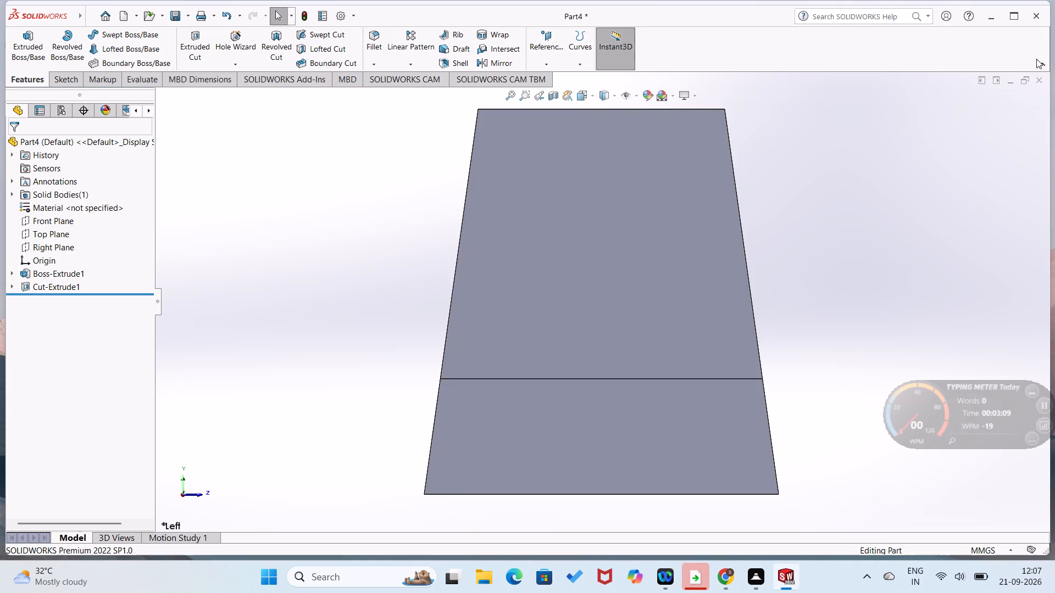
Close the hat-shaped part without saving it.
{"action": "left_click", "coordinate": [1040, 80]}
{"action": "left_click", "coordinate": [560, 298]}
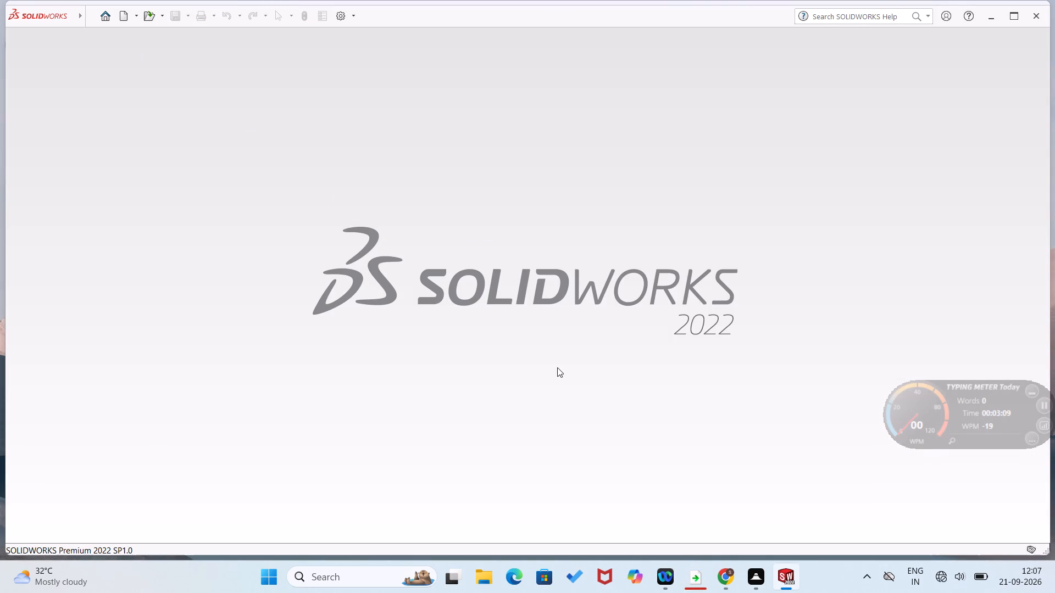
Create a new part document.
{"action": "left_click", "coordinate": [99, 15]}
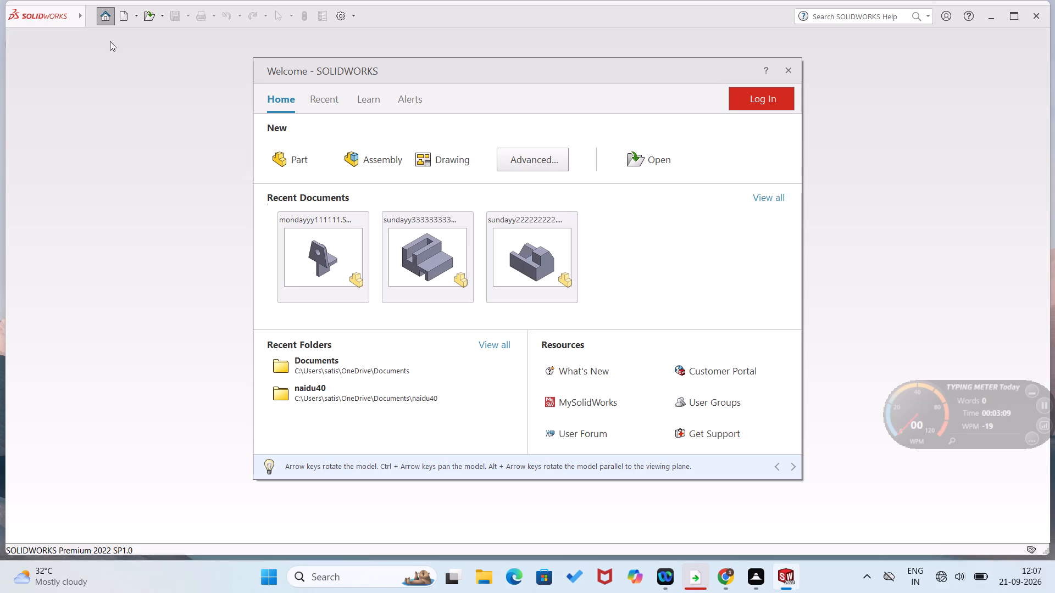
{"action": "left_click", "coordinate": [261, 153]}
{"action": "left_click", "coordinate": [280, 160]}
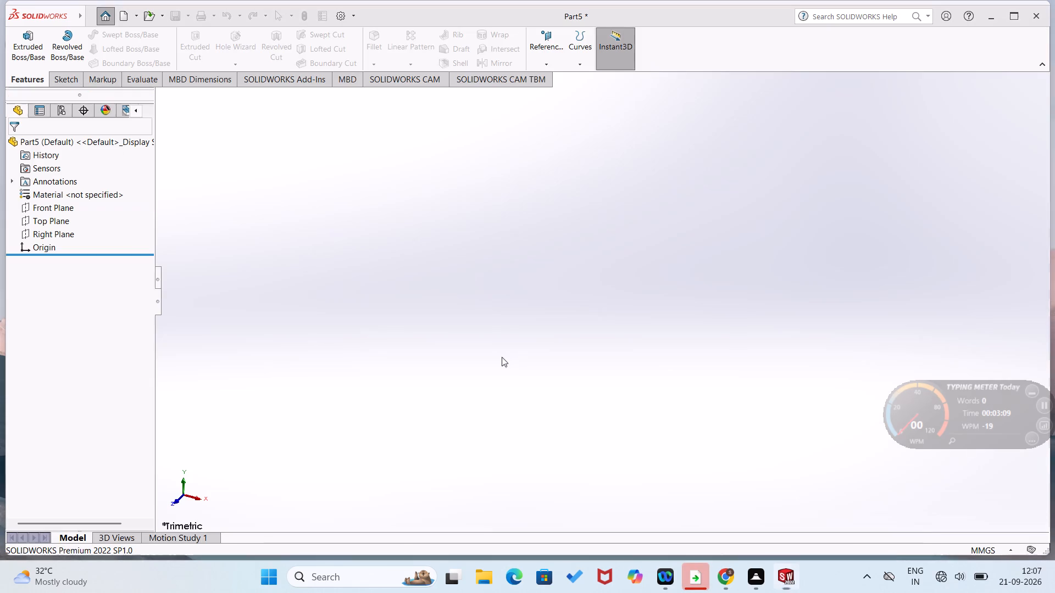
Sketch a closed block profile about 89 mm wide and 62 mm tall on the Front Plane from the origin, with a sloped-sided notch in its top.
{"action": "left_click", "coordinate": [54, 209]}
{"action": "left_click", "coordinate": [59, 189]}
{"action": "right_click_drag", "start_coordinate": [365, 267], "coordinate": [277, 307]}
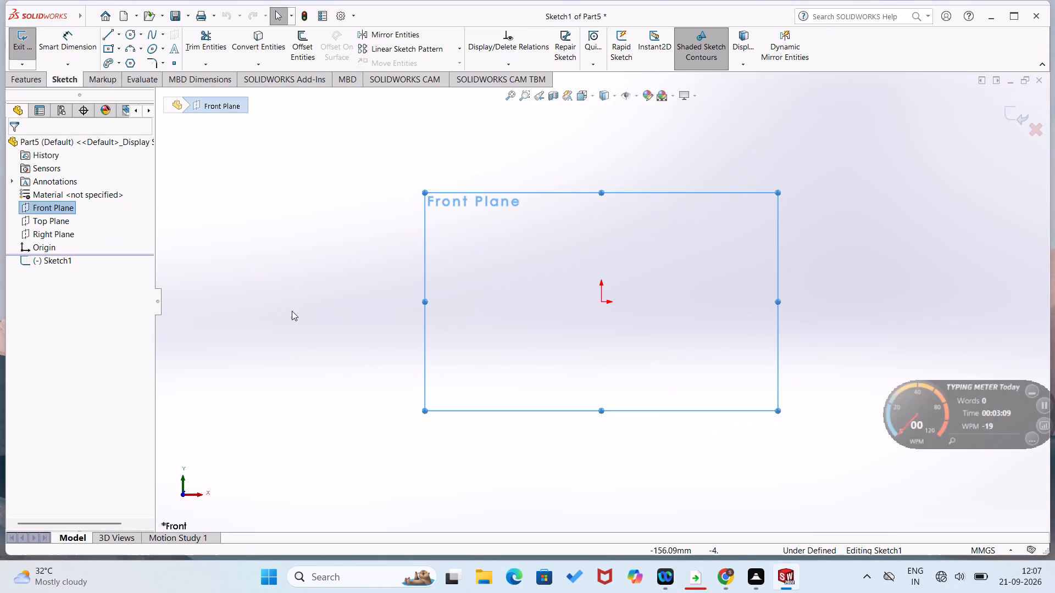
{"action": "right_click_drag", "start_coordinate": [373, 275], "coordinate": [209, 284]}
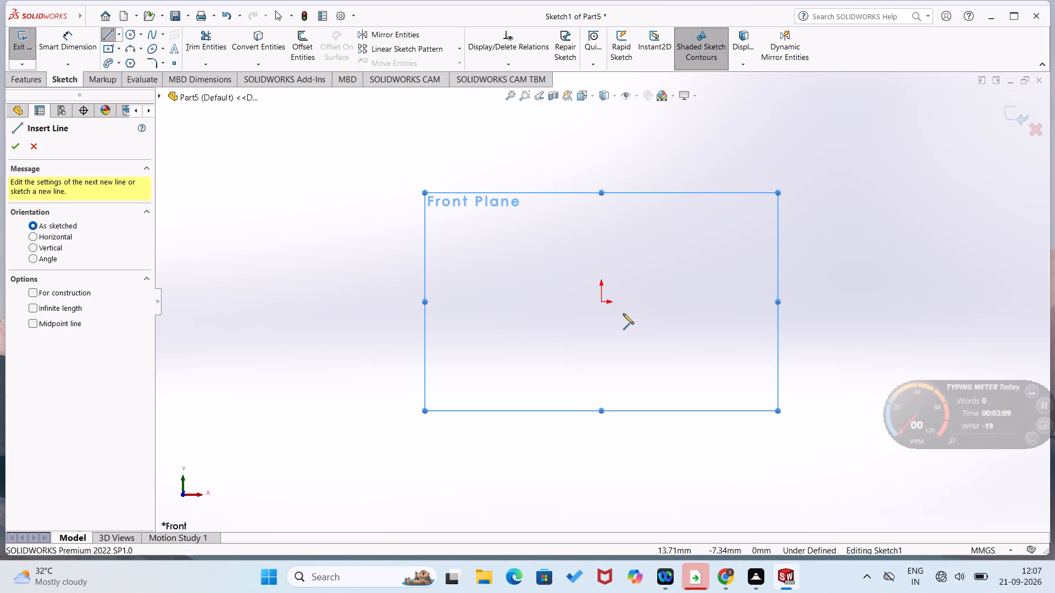
{"action": "left_click", "coordinate": [601, 302]}
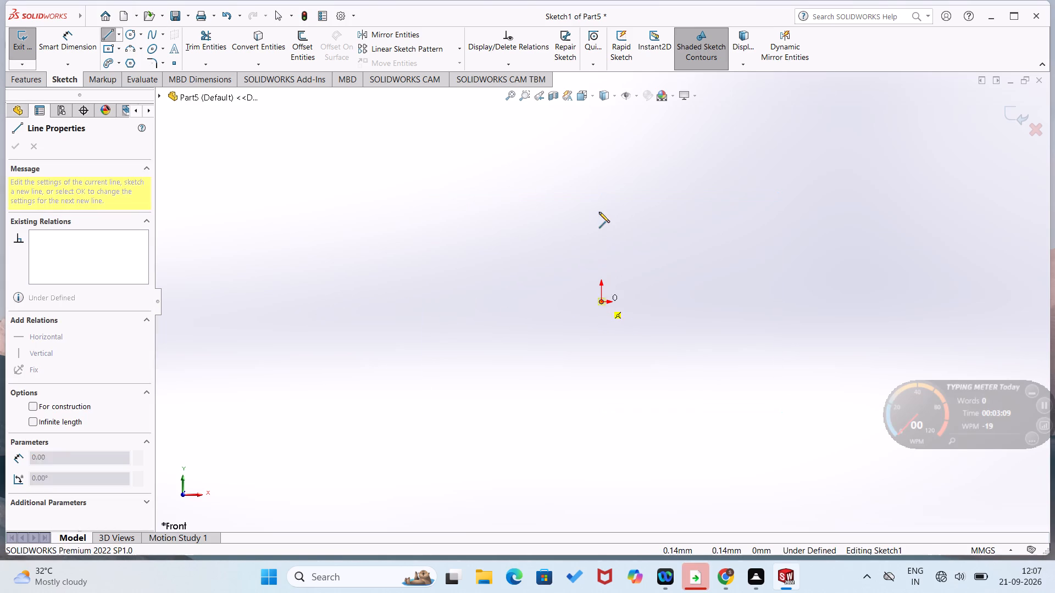
{"action": "left_click", "coordinate": [602, 178]}
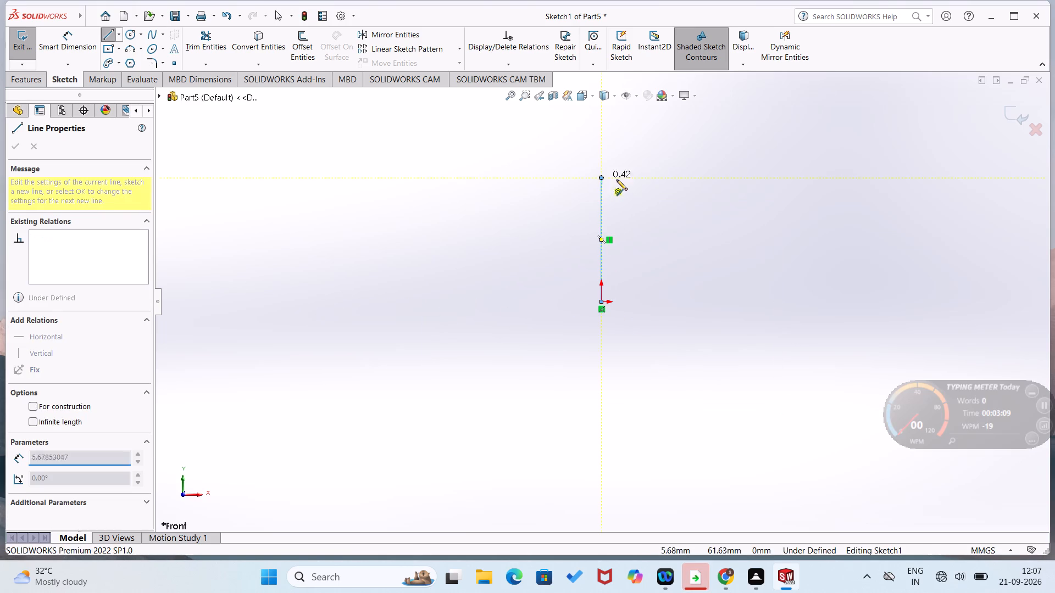
{"action": "left_click", "coordinate": [626, 178]}
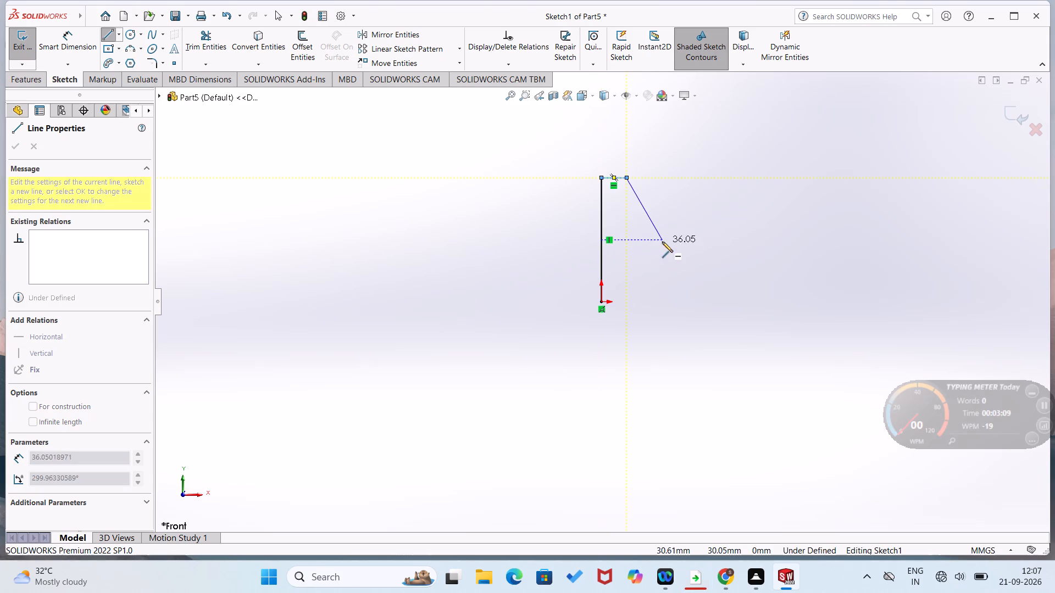
{"action": "left_click", "coordinate": [657, 233]}
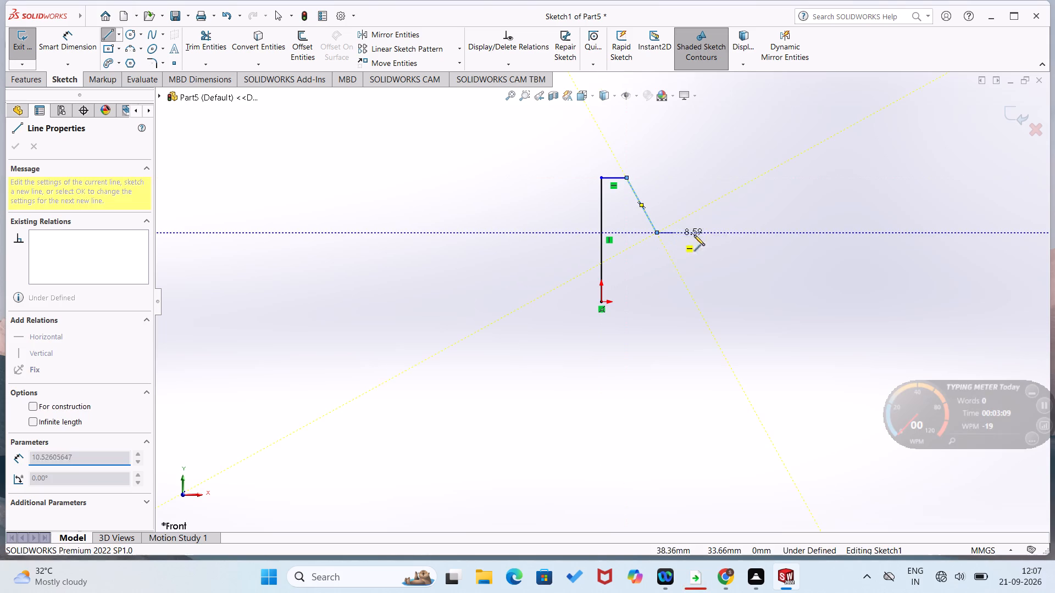
{"action": "left_click_drag", "start_coordinate": [723, 232], "coordinate": [727, 227]}
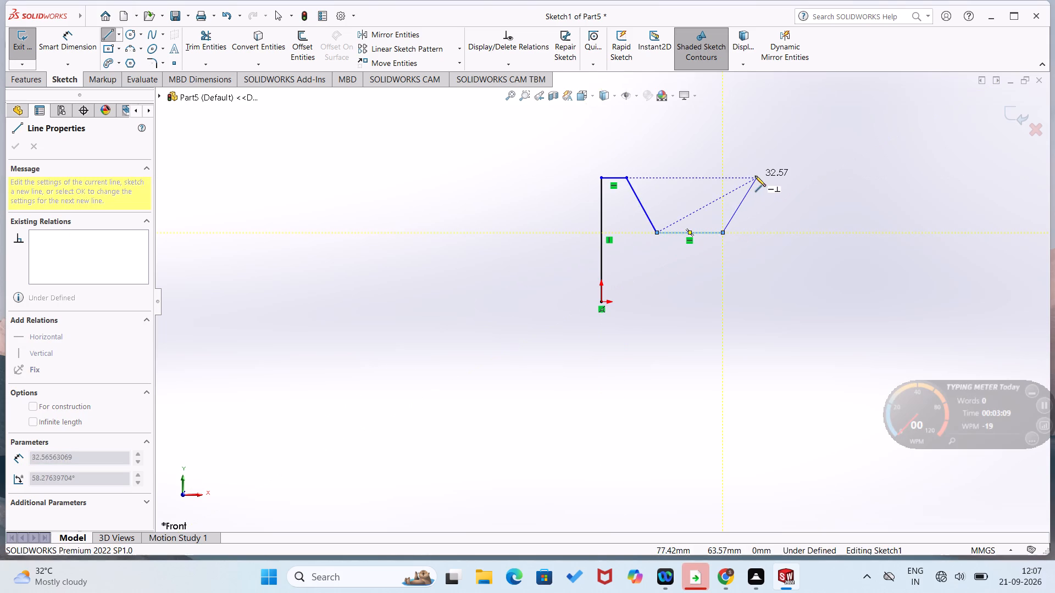
{"action": "left_click_drag", "start_coordinate": [755, 176], "coordinate": [764, 176]}
{"action": "left_click", "coordinate": [785, 175]}
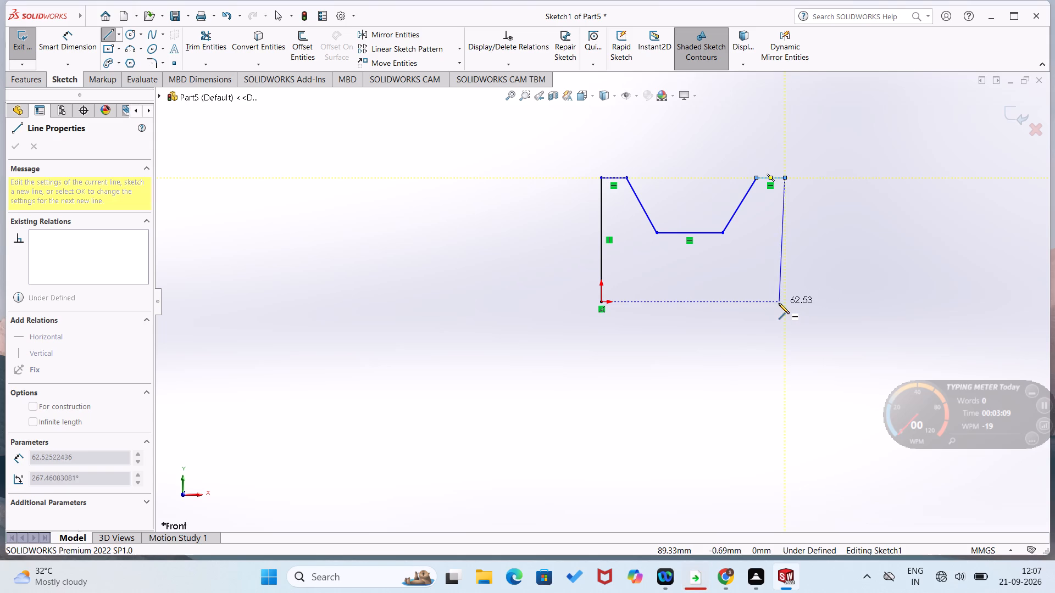
{"action": "left_click", "coordinate": [782, 303]}
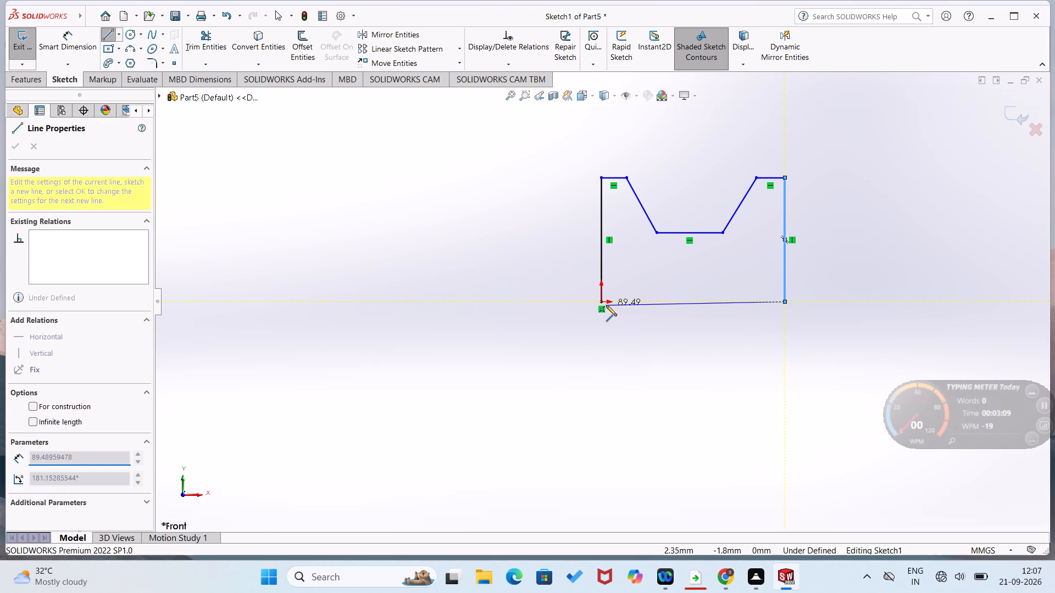
{"action": "left_click", "coordinate": [601, 304]}
Dimension the vertical height of both sloped sides of the notch as 16 mm.
{"action": "right_click_drag", "start_coordinate": [530, 310], "coordinate": [528, 218]}
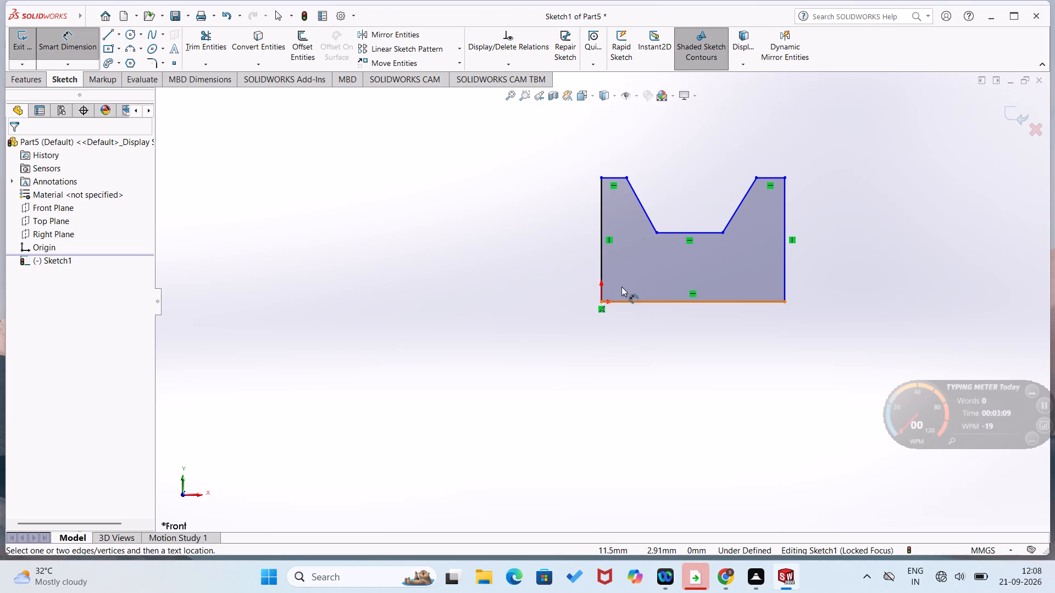
{"action": "left_click", "coordinate": [642, 210]}
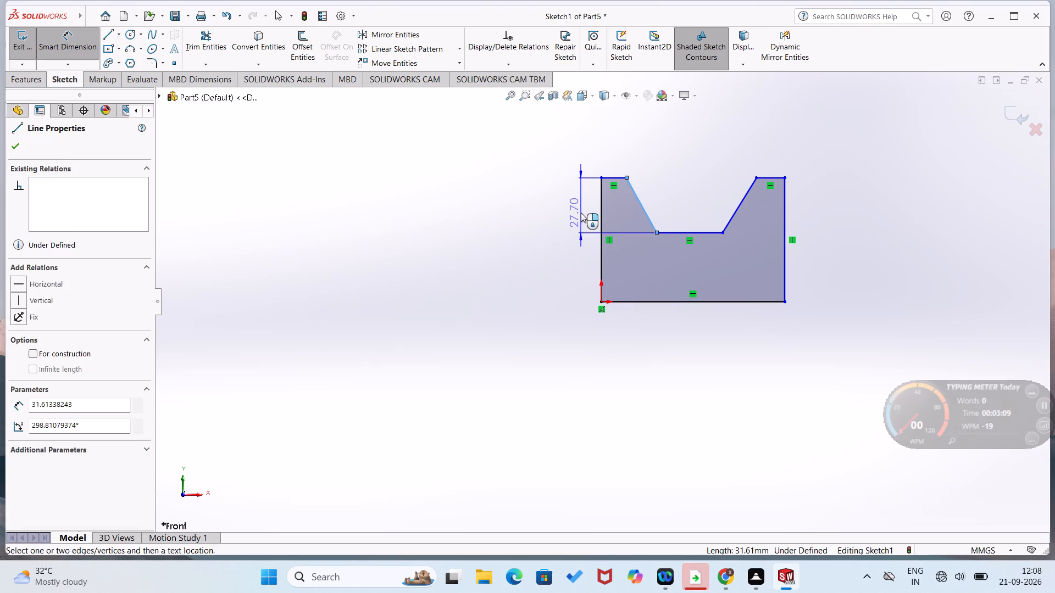
{"action": "left_click", "coordinate": [581, 212]}
{"action": "type", "text": "16"}
{"action": "key", "text": "Return"}
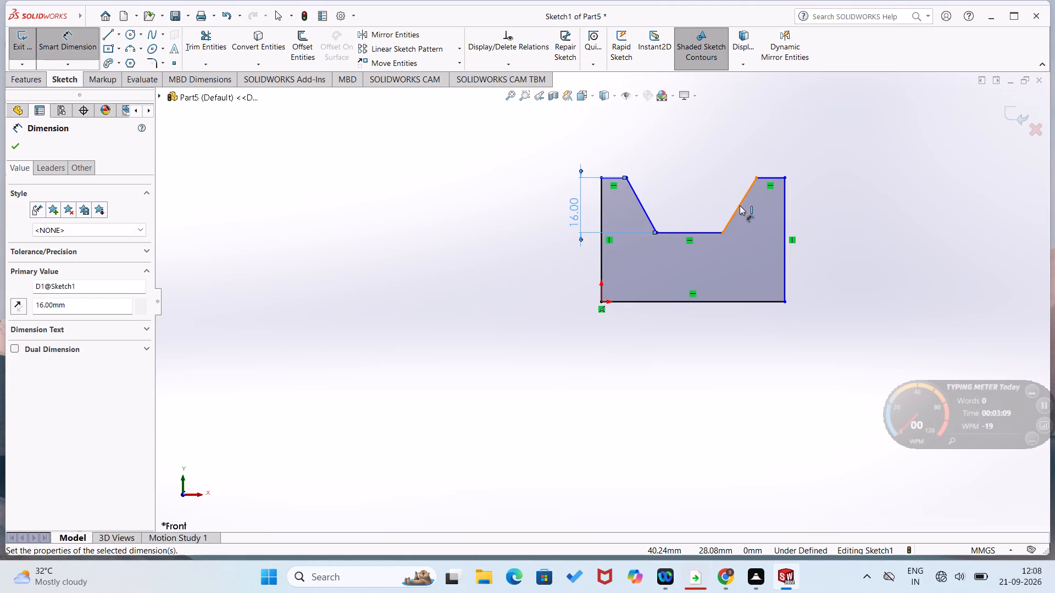
{"action": "left_click_drag", "start_coordinate": [740, 205], "coordinate": [747, 207]}
{"action": "left_click", "coordinate": [802, 199]}
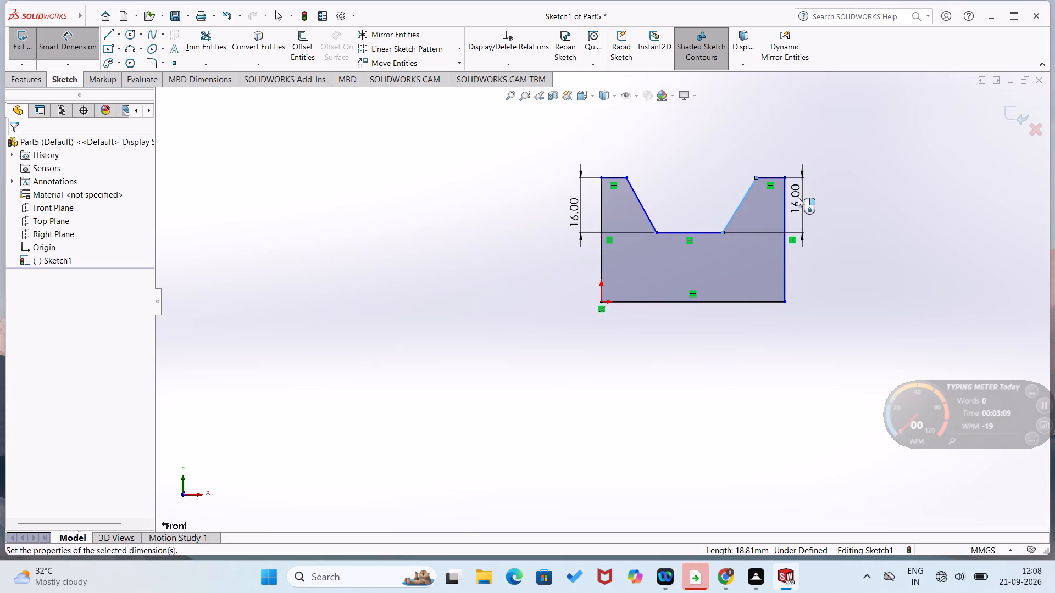
{"action": "left_click", "coordinate": [752, 180]}
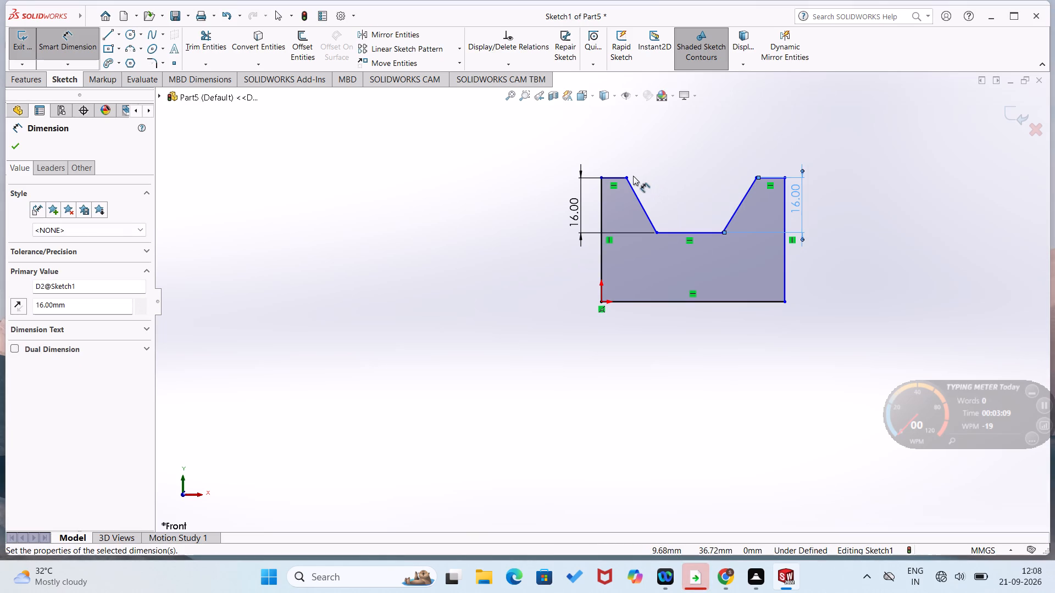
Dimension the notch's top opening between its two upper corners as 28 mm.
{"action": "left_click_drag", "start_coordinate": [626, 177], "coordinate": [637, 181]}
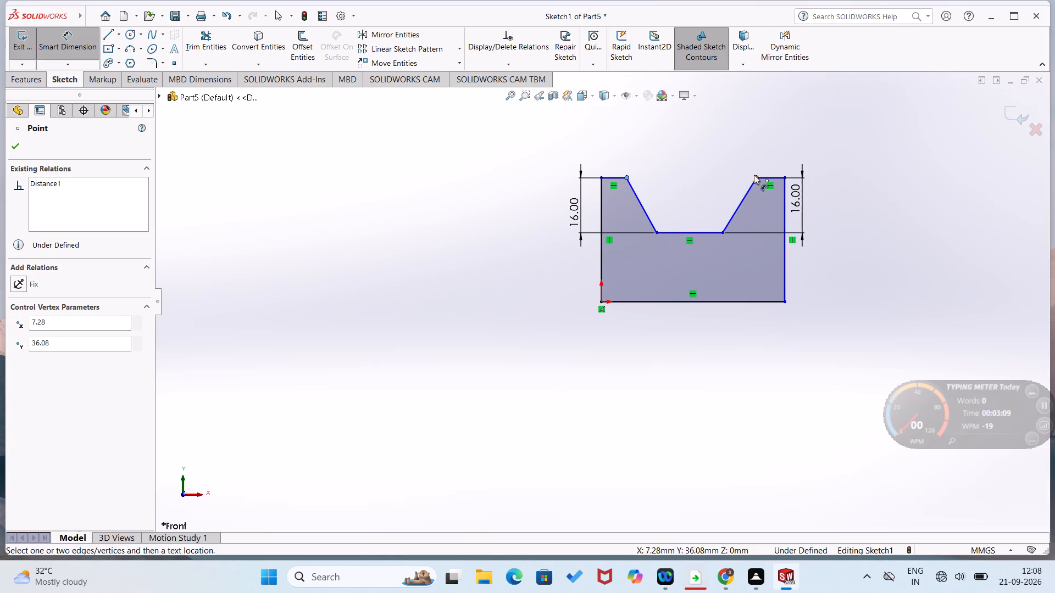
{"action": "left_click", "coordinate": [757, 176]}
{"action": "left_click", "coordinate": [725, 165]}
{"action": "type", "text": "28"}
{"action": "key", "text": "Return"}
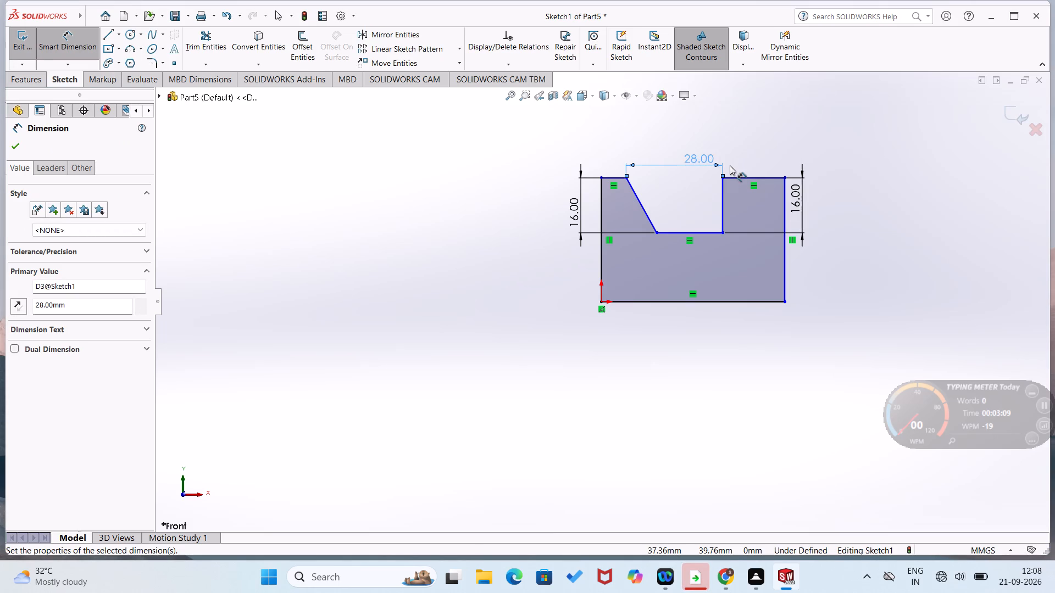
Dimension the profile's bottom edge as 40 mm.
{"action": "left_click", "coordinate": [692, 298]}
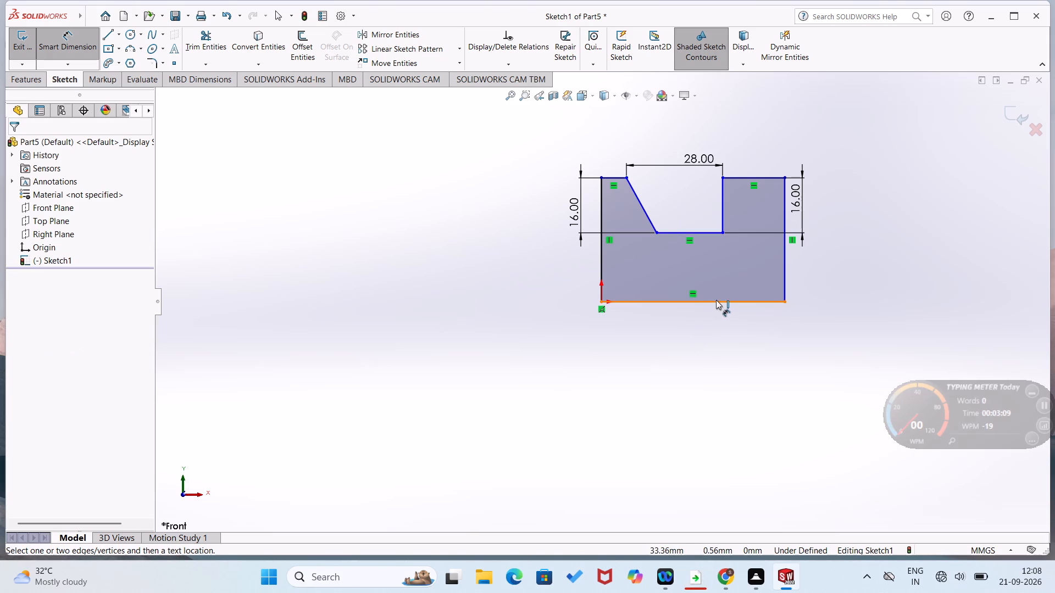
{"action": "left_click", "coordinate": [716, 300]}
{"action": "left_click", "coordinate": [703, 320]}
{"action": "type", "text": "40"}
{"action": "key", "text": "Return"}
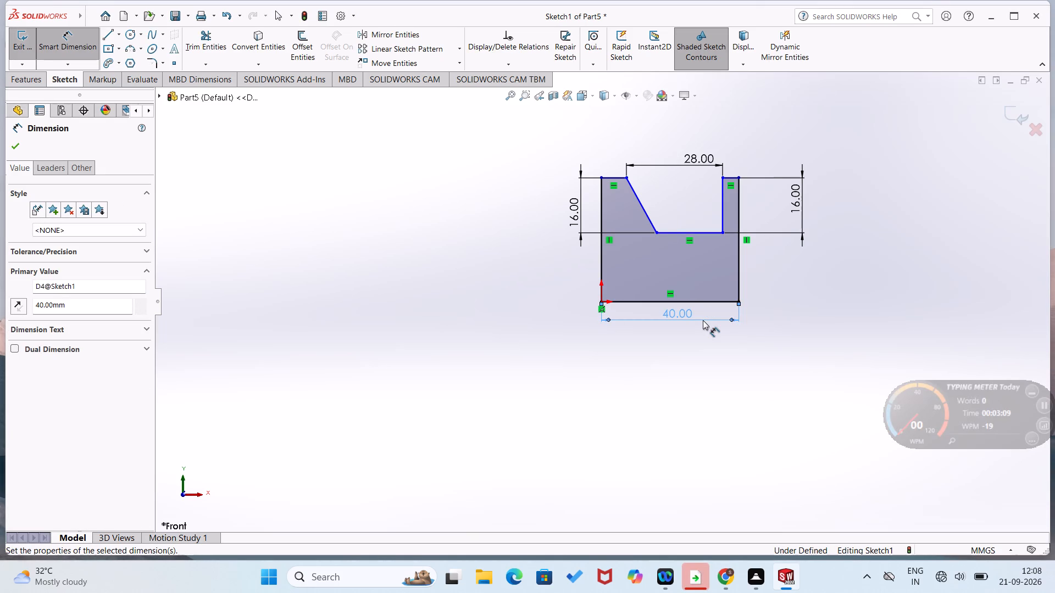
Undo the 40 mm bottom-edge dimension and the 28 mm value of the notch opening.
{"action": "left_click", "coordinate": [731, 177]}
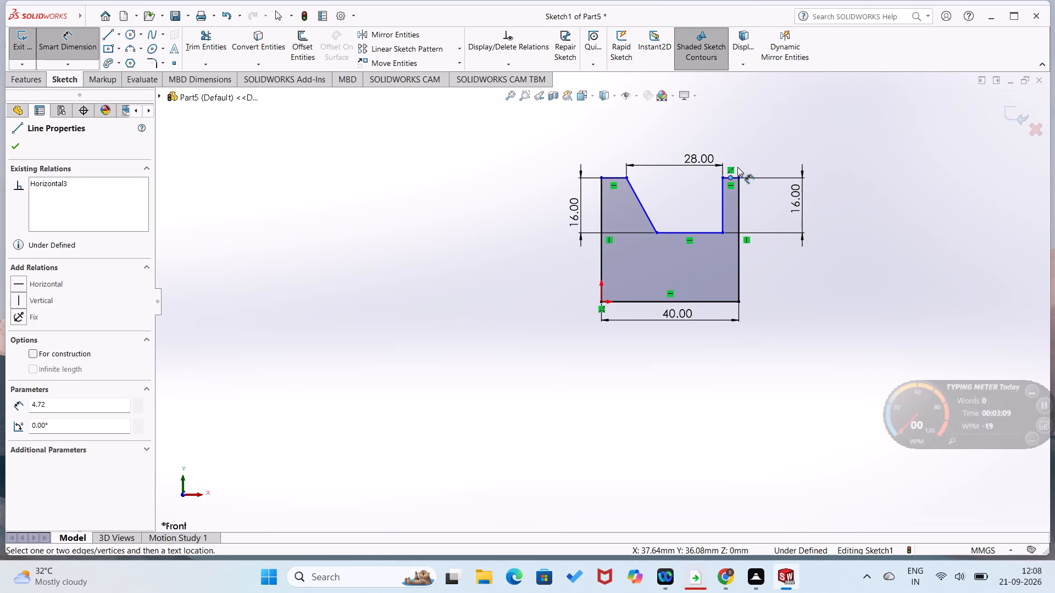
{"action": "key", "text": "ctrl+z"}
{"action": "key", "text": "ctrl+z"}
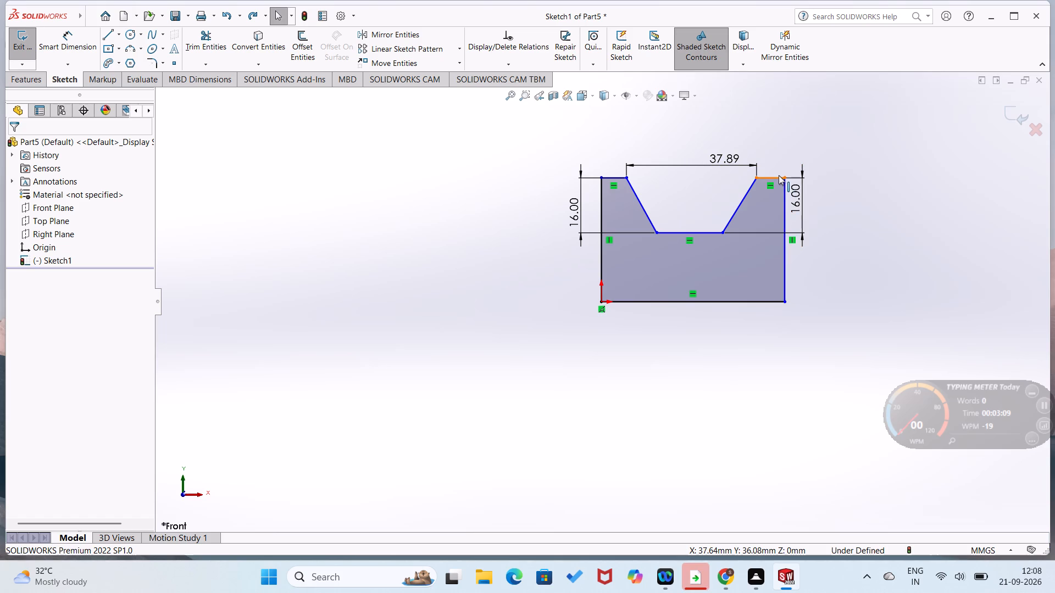
Dimension the short top edge to the right of the notch as 9 mm.
{"action": "left_click", "coordinate": [777, 180]}
{"action": "left_click", "coordinate": [775, 177]}
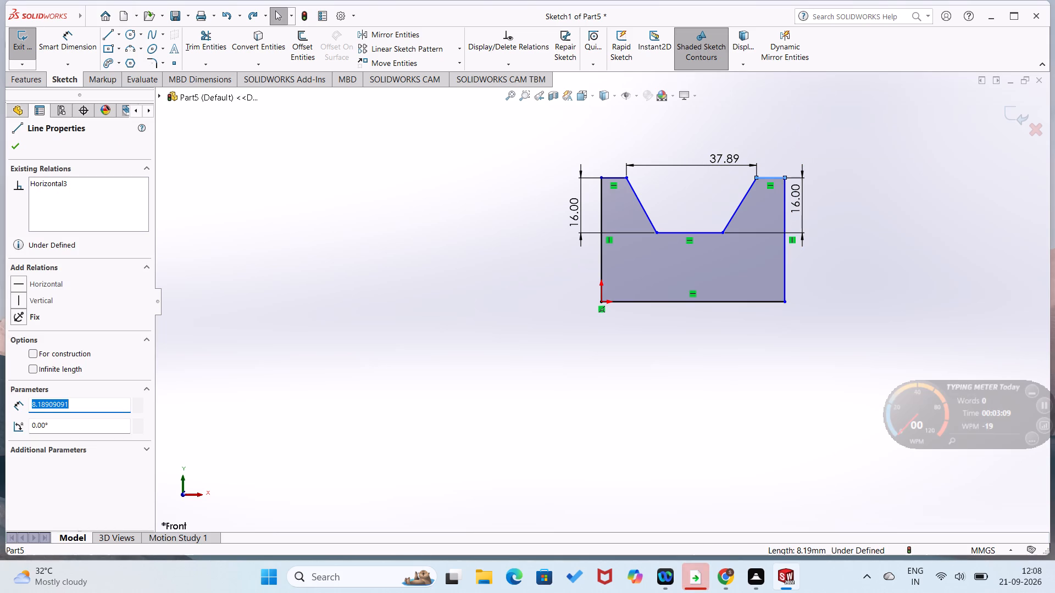
{"action": "right_click_drag", "start_coordinate": [455, 265], "coordinate": [550, 142]}
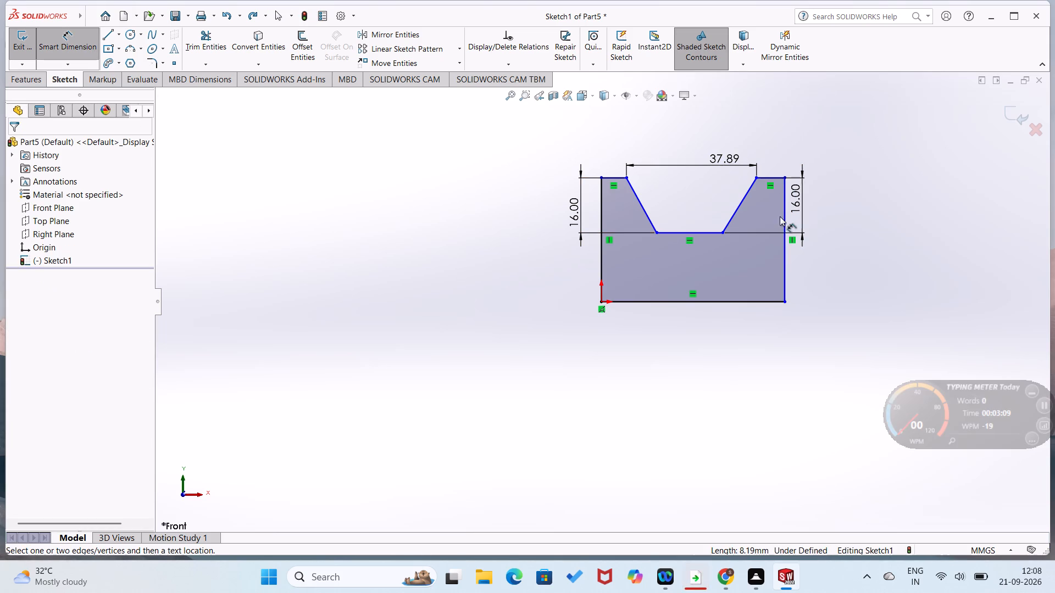
{"action": "left_click", "coordinate": [776, 177]}
{"action": "left_click", "coordinate": [779, 161]}
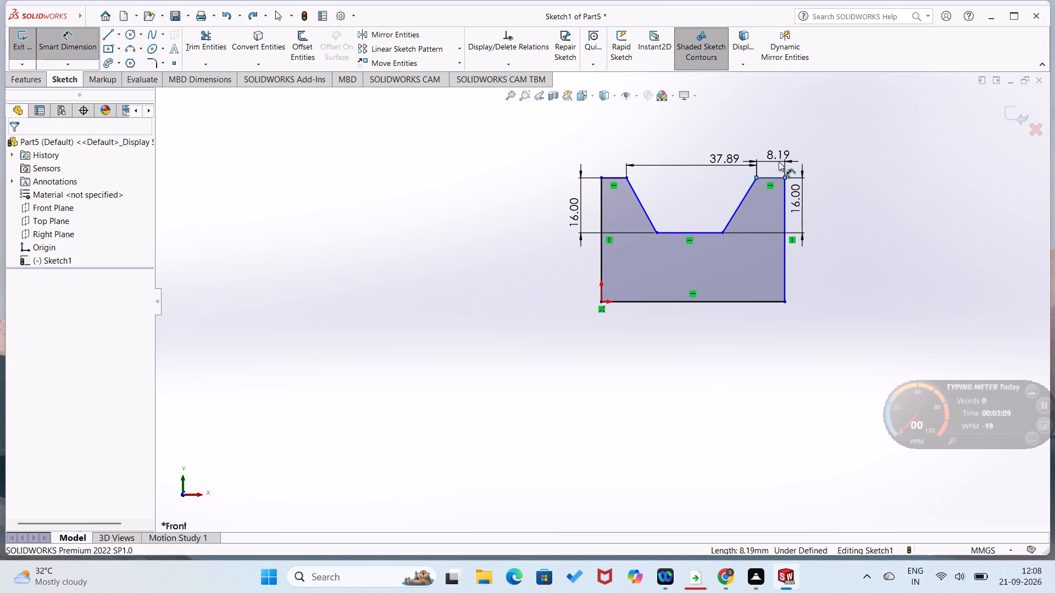
{"action": "key", "text": "9"}
{"action": "key", "text": "Return"}
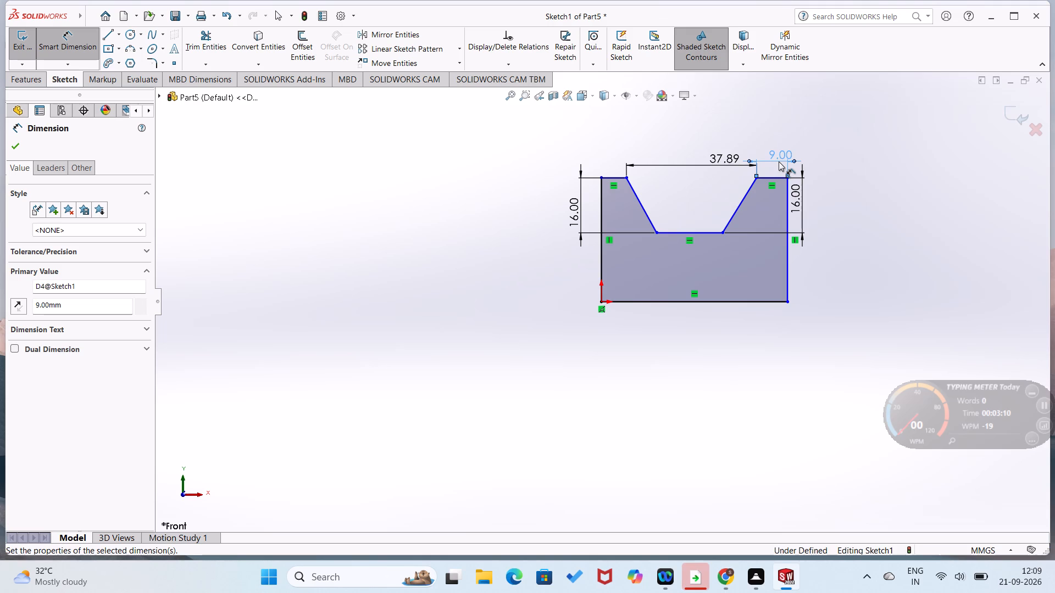
Change the right short top edge's dimension to 6 mm and dimension the left short top edge as 6 mm too.
{"action": "double_click", "coordinate": [779, 161]}
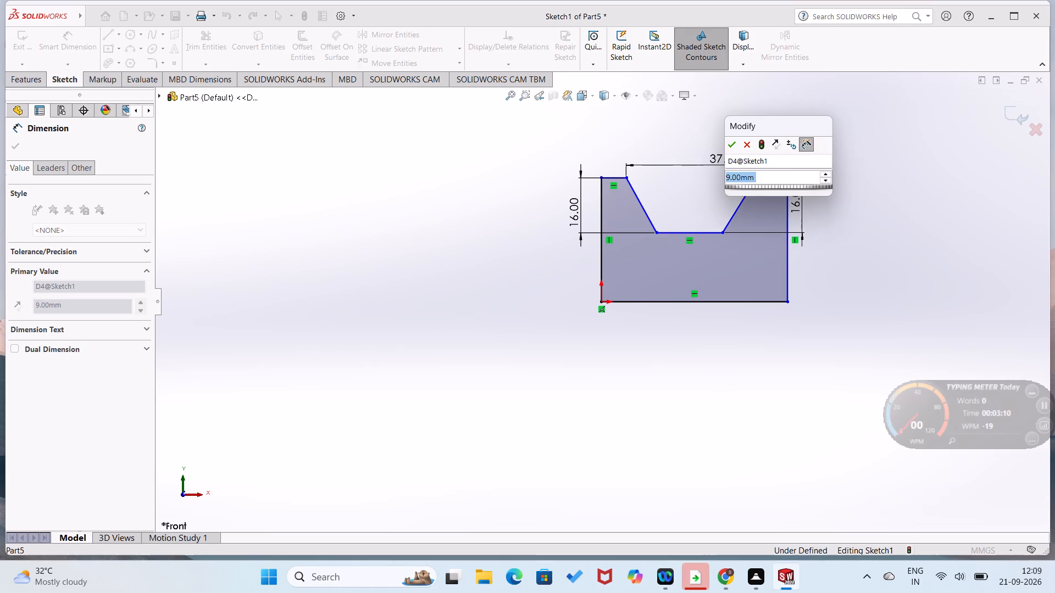
{"action": "key", "text": "6"}
{"action": "key", "text": "Return"}
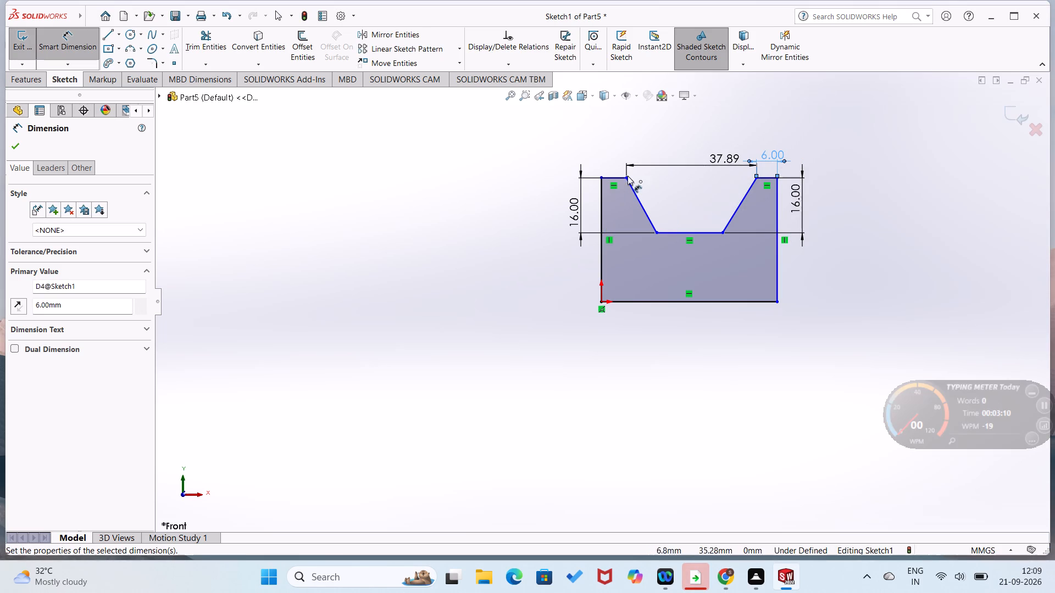
{"action": "left_click", "coordinate": [613, 176]}
{"action": "left_click", "coordinate": [618, 165]}
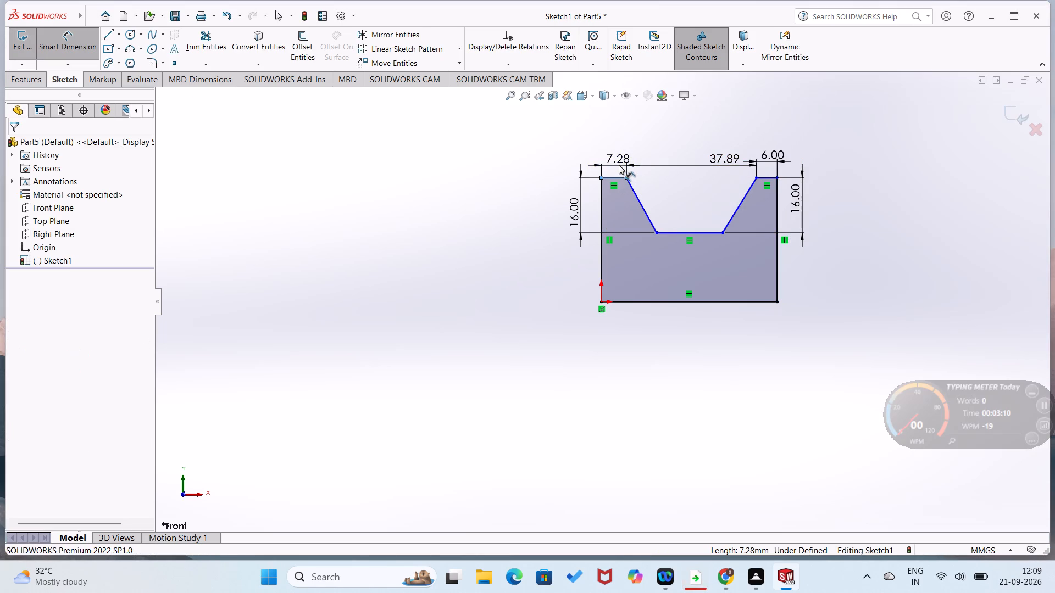
{"action": "key", "text": "6"}
{"action": "key", "text": "Return"}
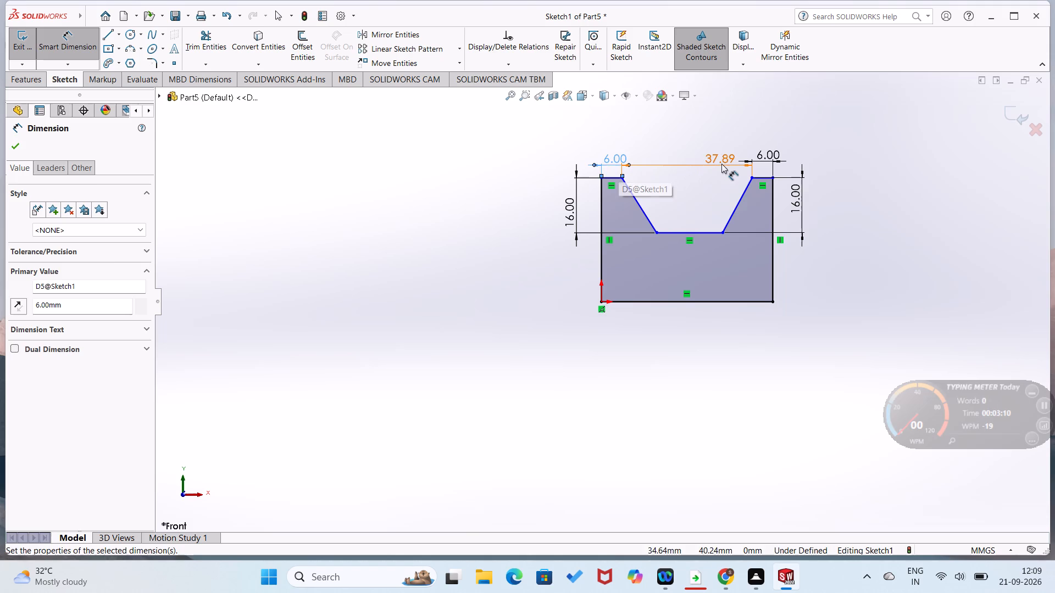
Delete the horizontal dimension across the notch's top opening.
{"action": "double_click", "coordinate": [721, 164]}
{"action": "left_click", "coordinate": [686, 144]}
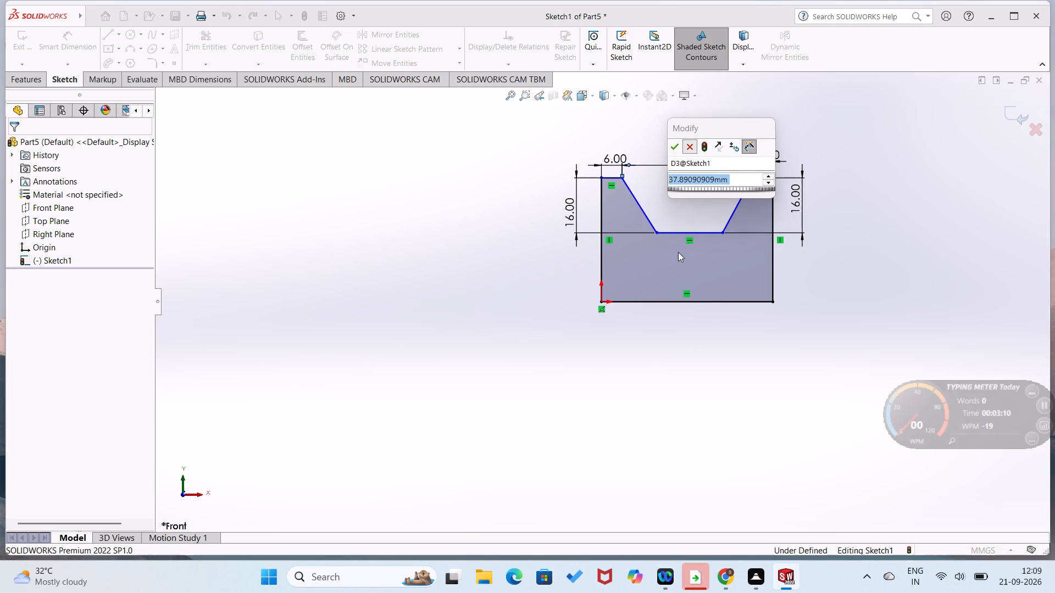
{"action": "left_click", "coordinate": [718, 163]}
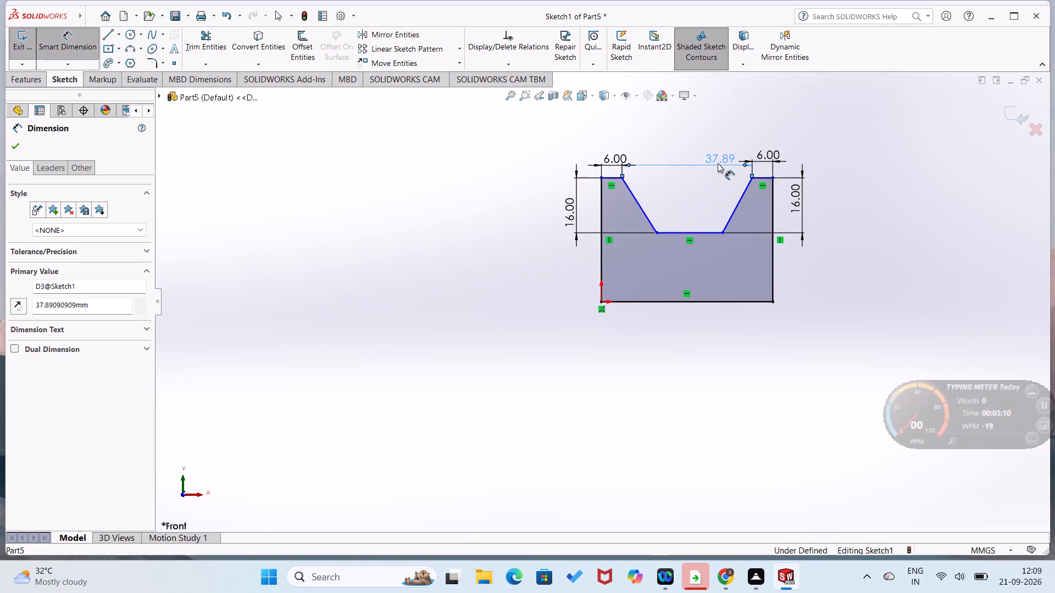
{"action": "key", "text": "Delete"}
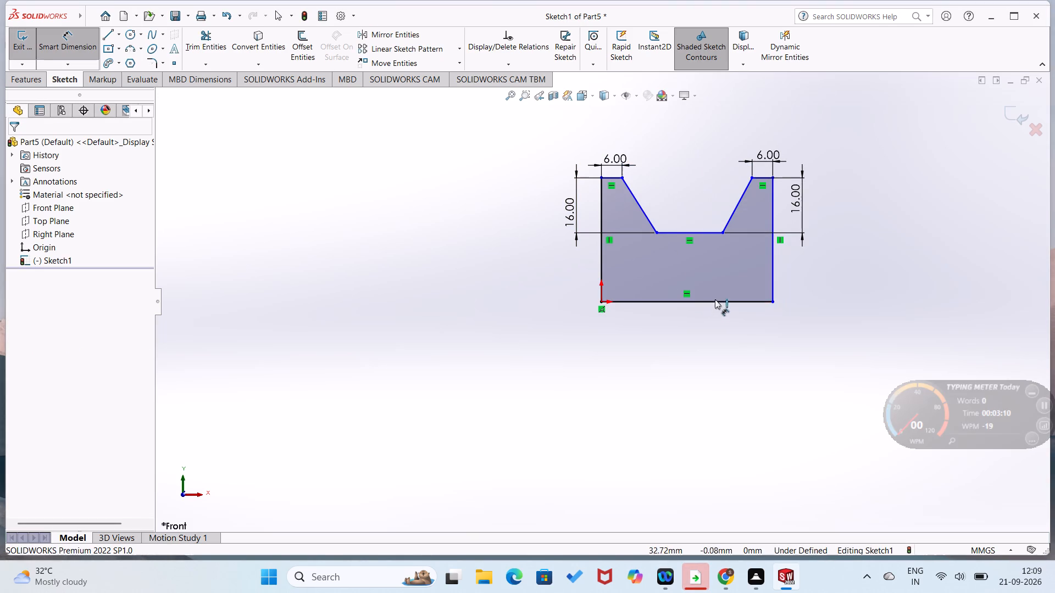
Dimension the profile's bottom edge as 40 mm.
{"action": "left_click", "coordinate": [715, 303]}
{"action": "left_click", "coordinate": [707, 323]}
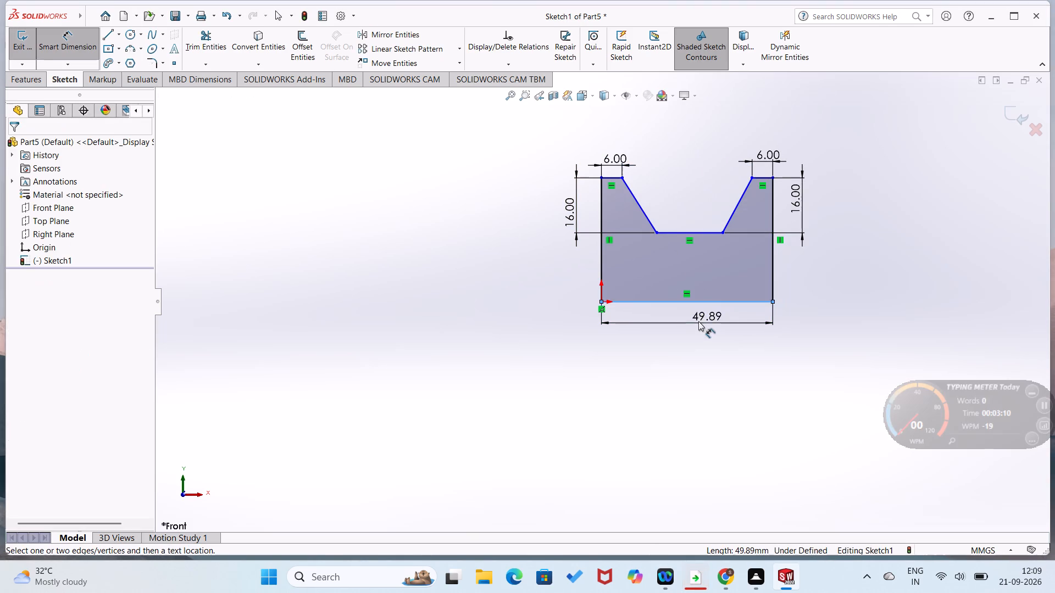
{"action": "type", "text": "40"}
{"action": "key", "text": "Return"}
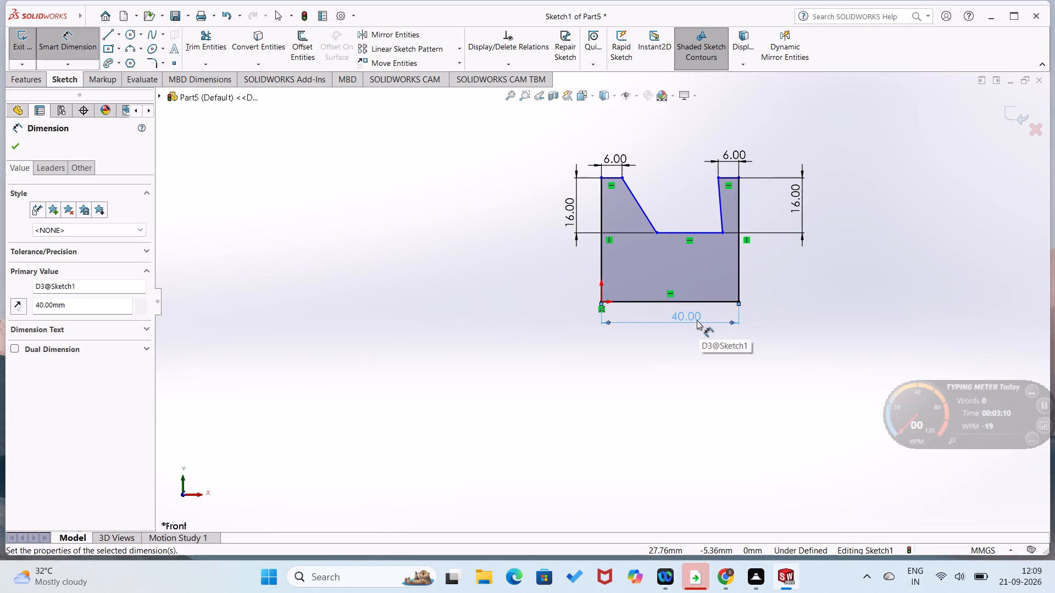
Dimension the horizontal floor of the notch as 16 mm.
{"action": "left_click", "coordinate": [708, 229]}
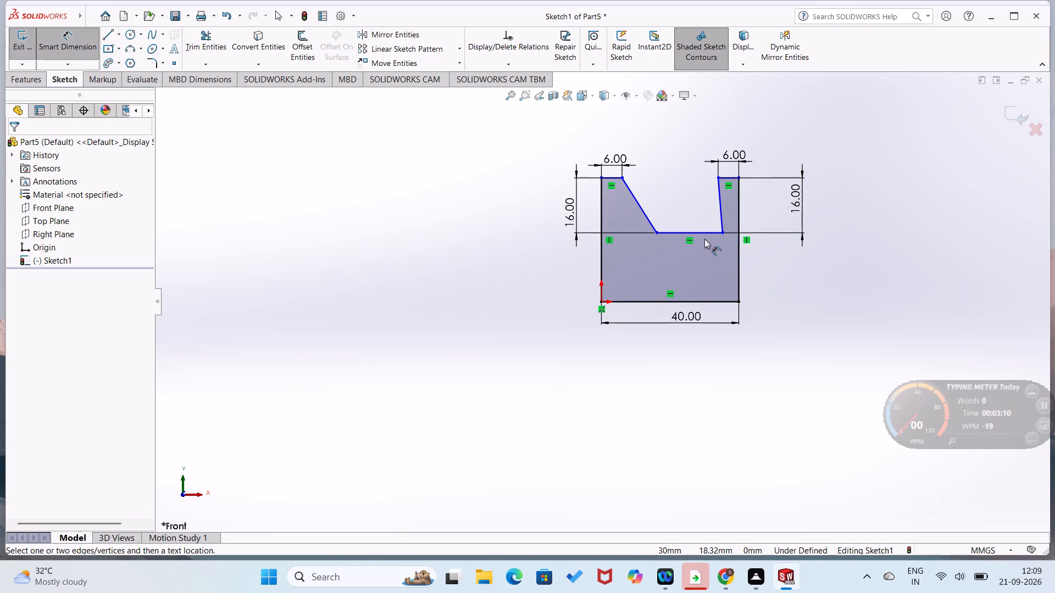
{"action": "left_click", "coordinate": [704, 234]}
{"action": "left_click", "coordinate": [699, 251]}
{"action": "type", "text": "16"}
{"action": "key", "text": "Return"}
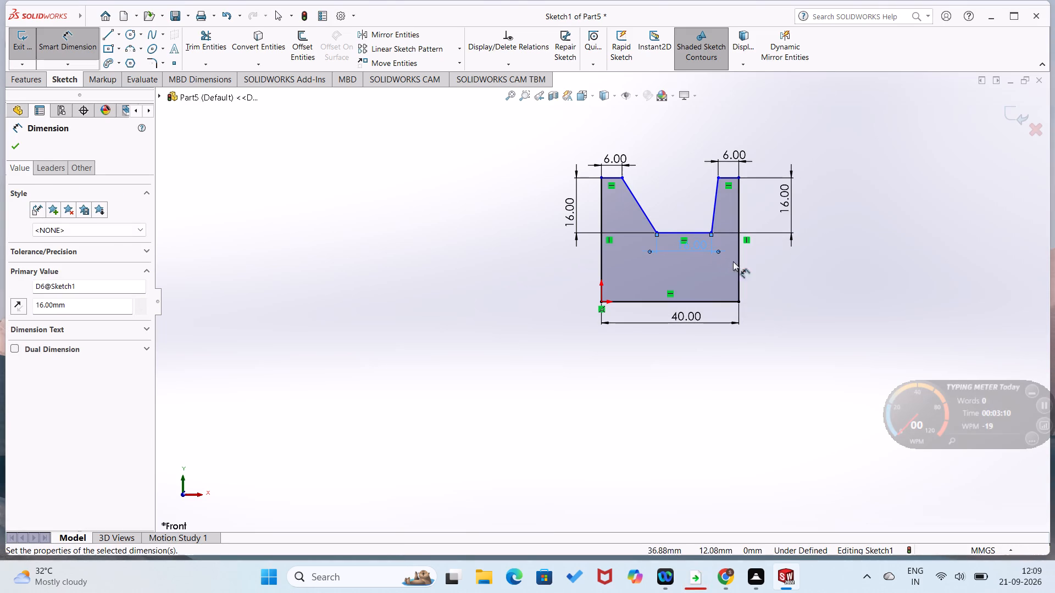
Add a vertical relation between the midpoints of the profile's bottom edge and the notch floor to centre the notch.
{"action": "left_click", "coordinate": [761, 267]}
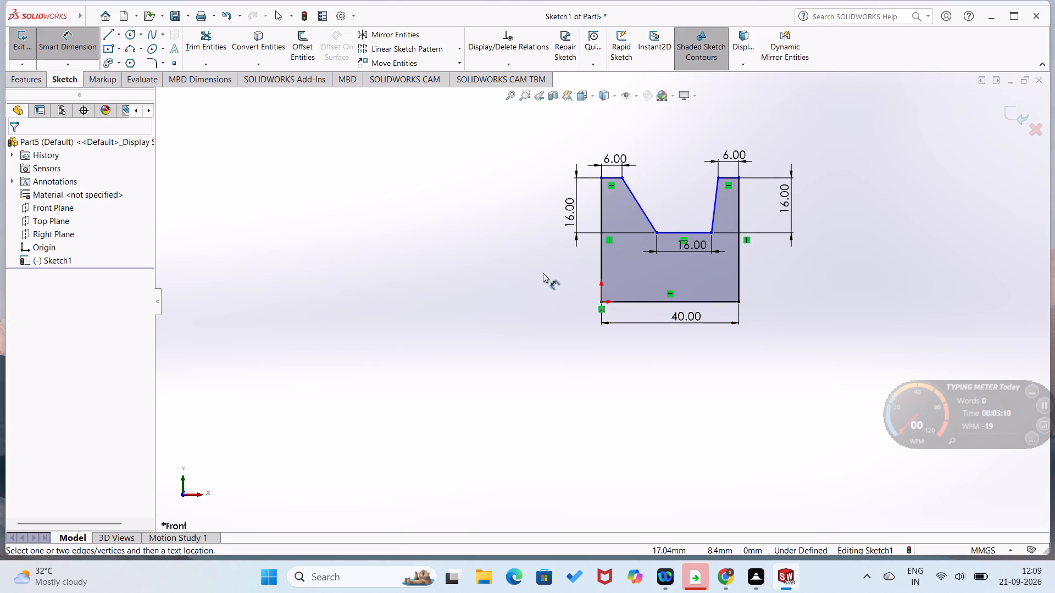
{"action": "key", "text": "Escape"}
{"action": "key", "text": "Escape"}
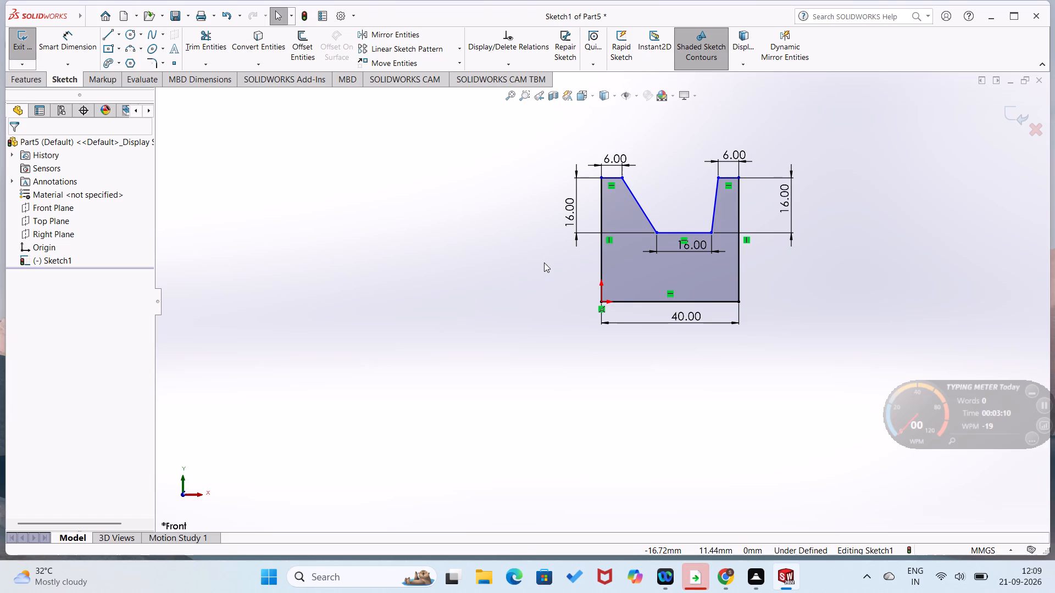
{"action": "left_click", "coordinate": [672, 301]}
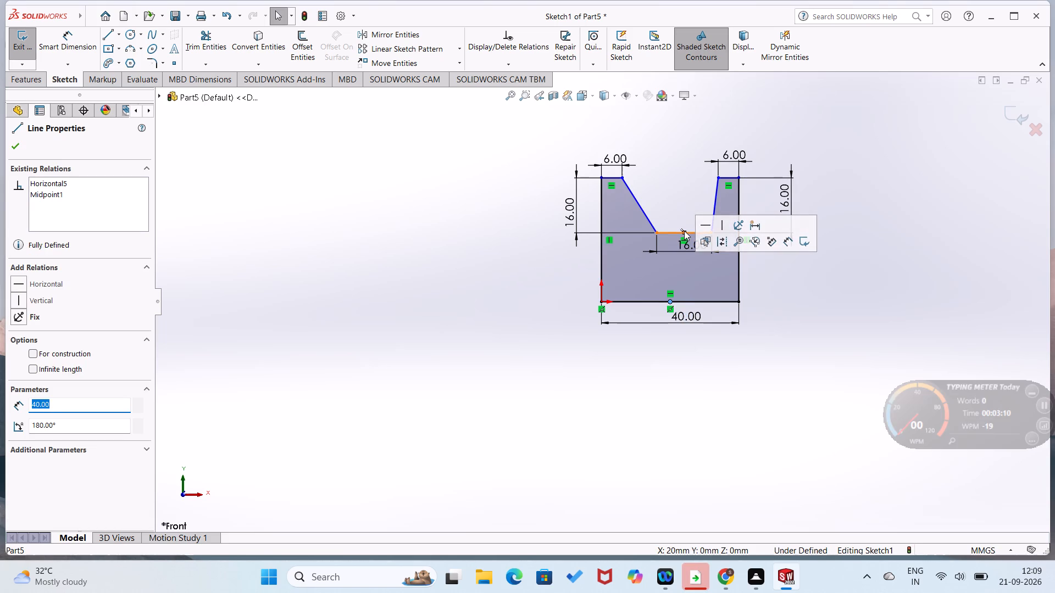
{"action": "left_click", "coordinate": [684, 231], "text": "ctrl"}
{"action": "left_click", "coordinate": [19, 279]}
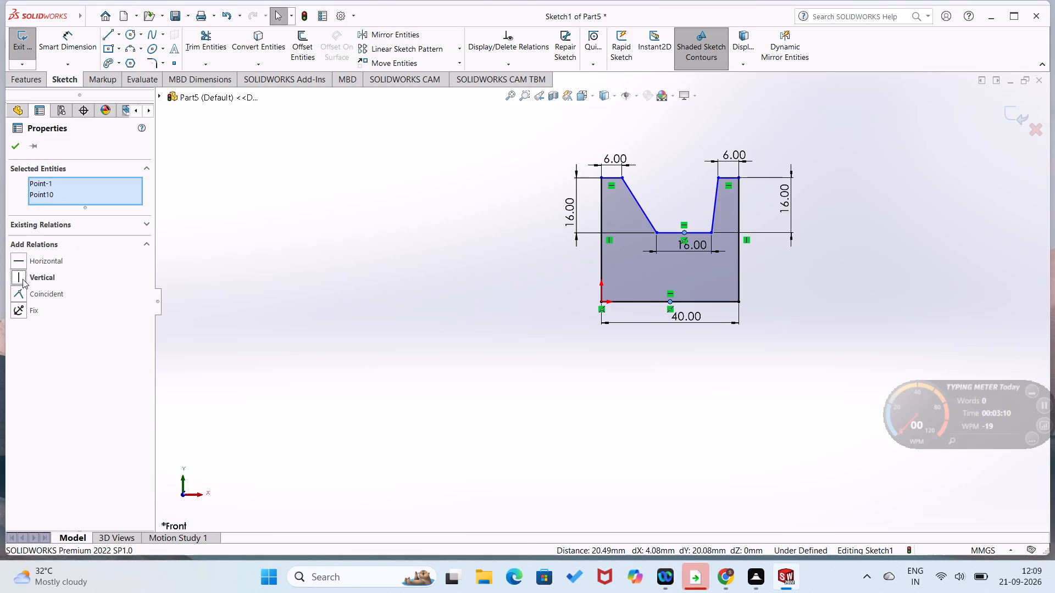
{"action": "left_click", "coordinate": [264, 248]}
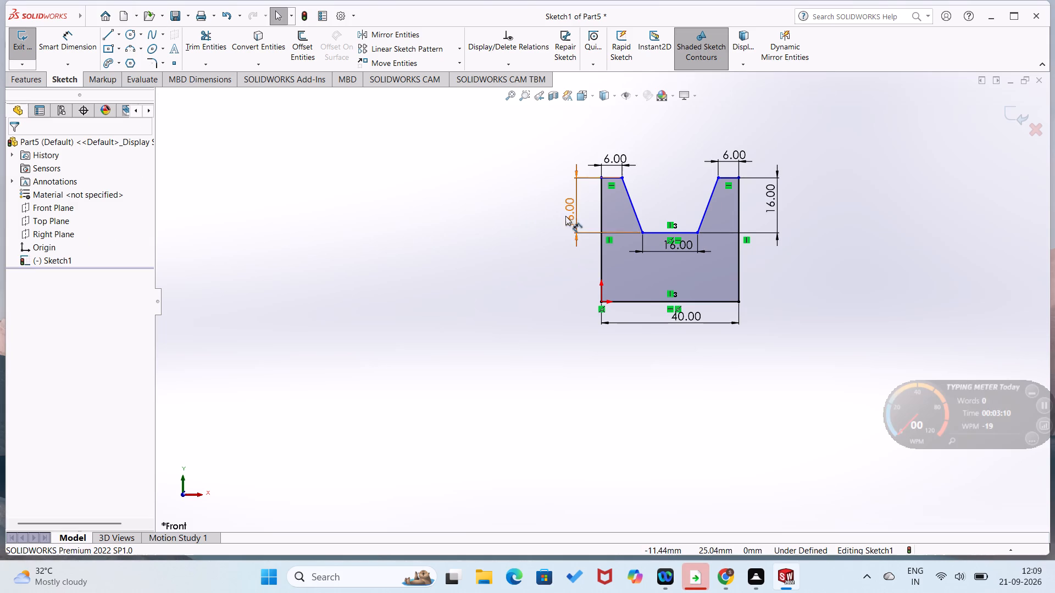
Dimension the profile's left vertical edge as 38 mm.
{"action": "left_click", "coordinate": [599, 273]}
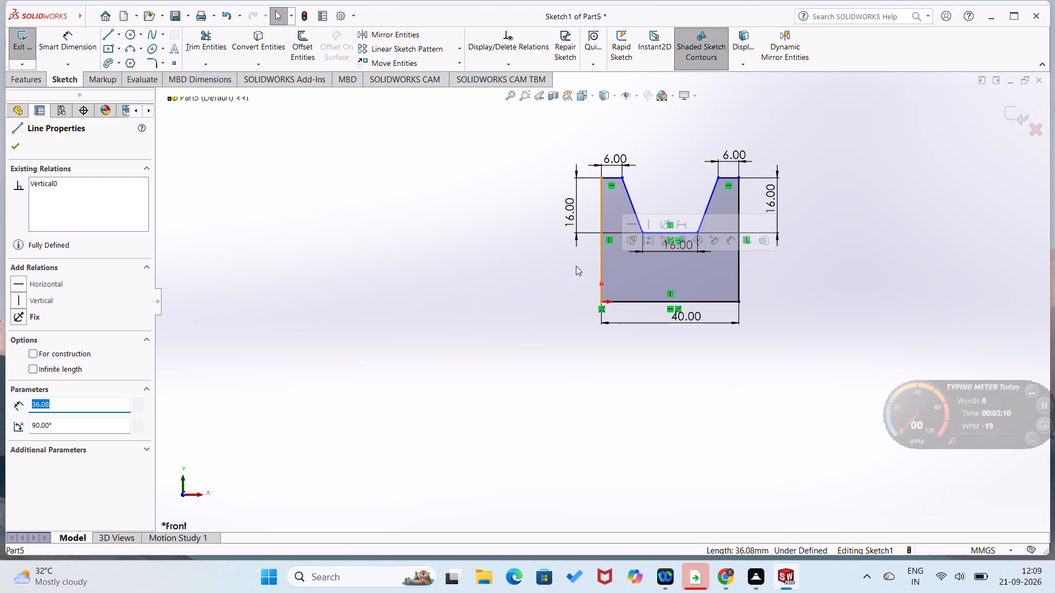
{"action": "right_click_drag", "start_coordinate": [535, 300], "coordinate": [514, 176]}
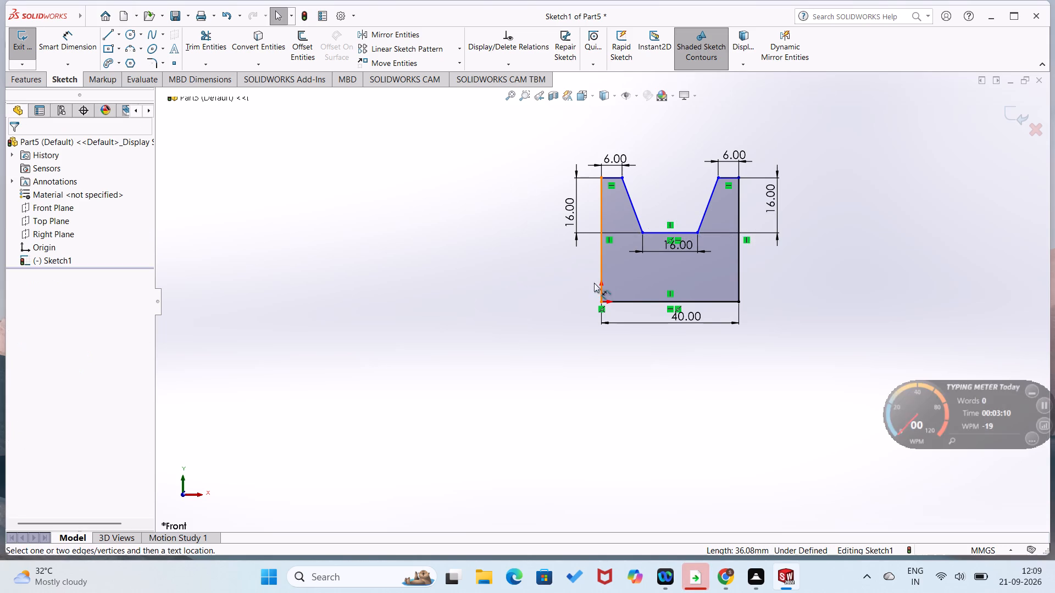
{"action": "left_click", "coordinate": [601, 264]}
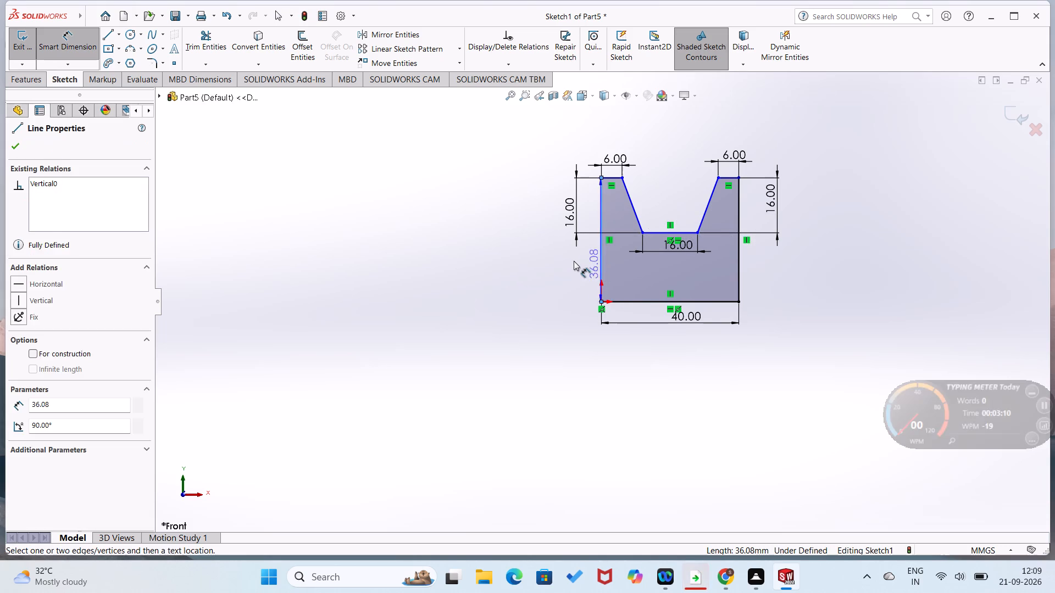
{"action": "left_click", "coordinate": [574, 261]}
{"action": "type", "text": "38"}
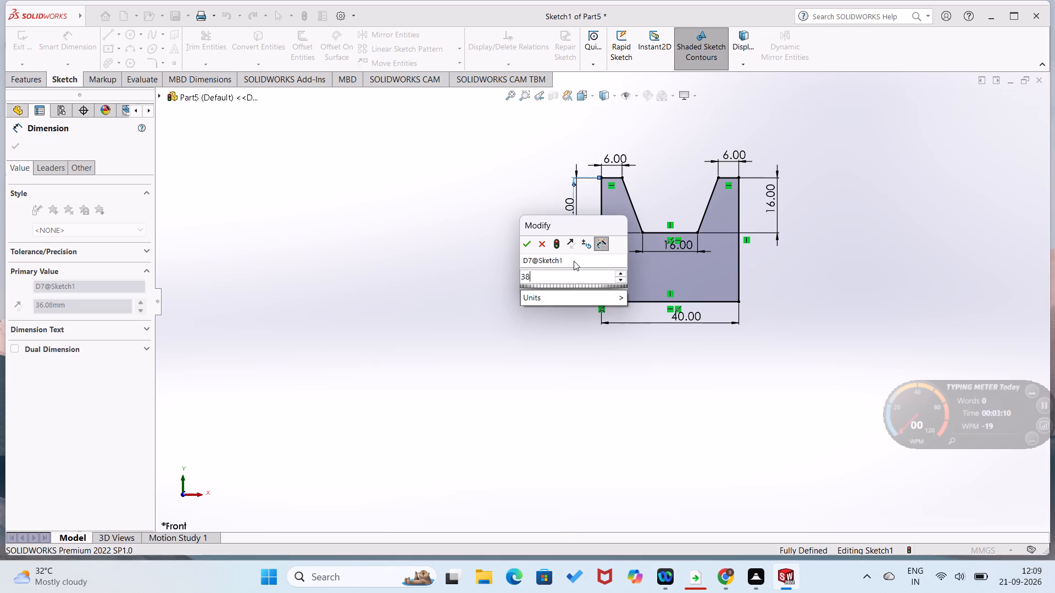
{"action": "key", "text": "Return"}
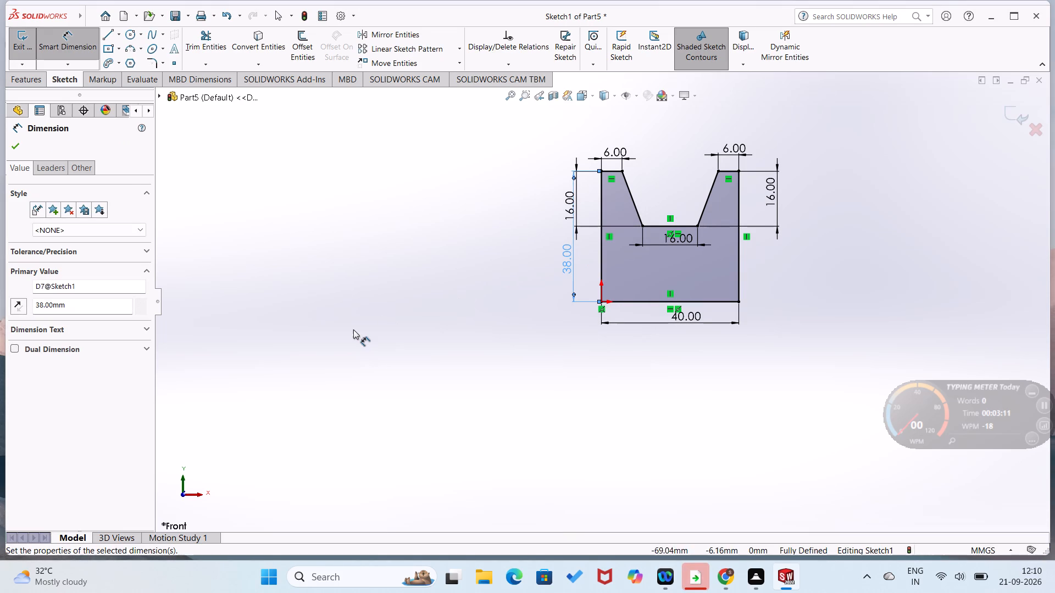
{"action": "left_click", "coordinate": [352, 329]}
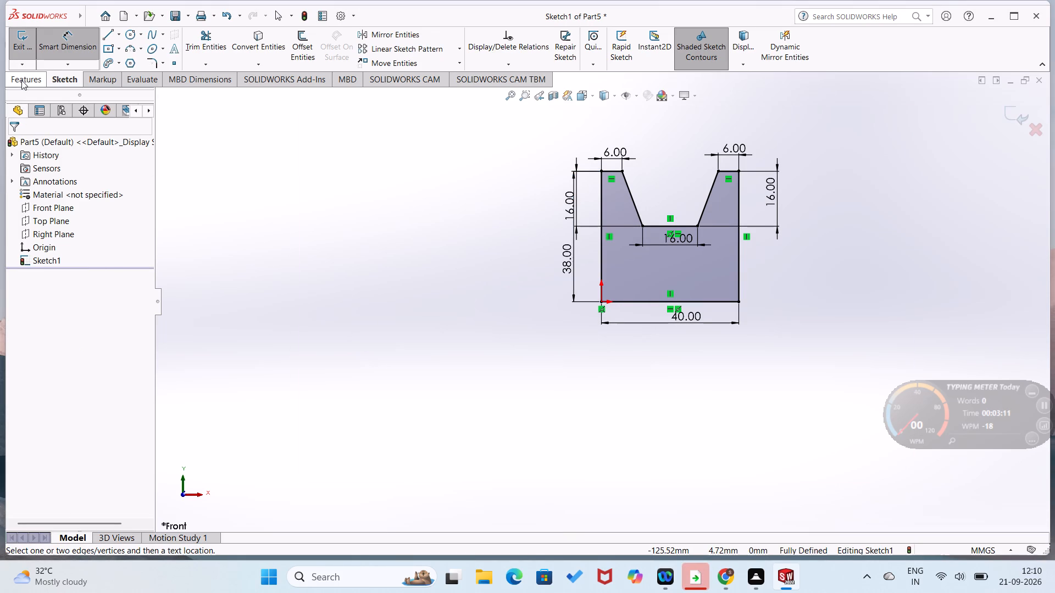
Extrude the notched profile as a blind boss 30 mm deep.
{"action": "left_click", "coordinate": [21, 80]}
{"action": "left_click", "coordinate": [28, 56]}
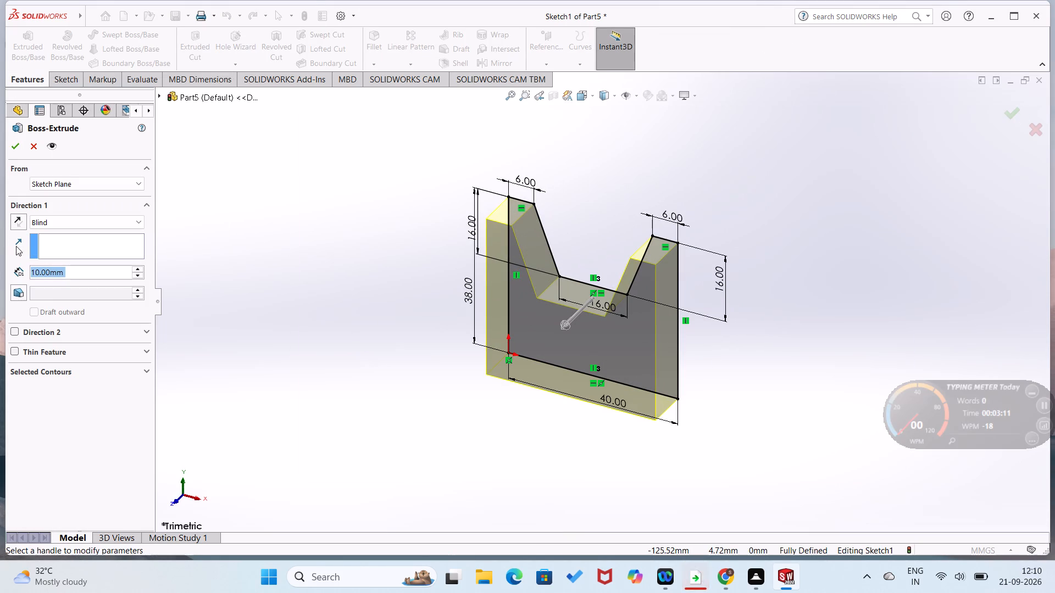
{"action": "left_click", "coordinate": [131, 271]}
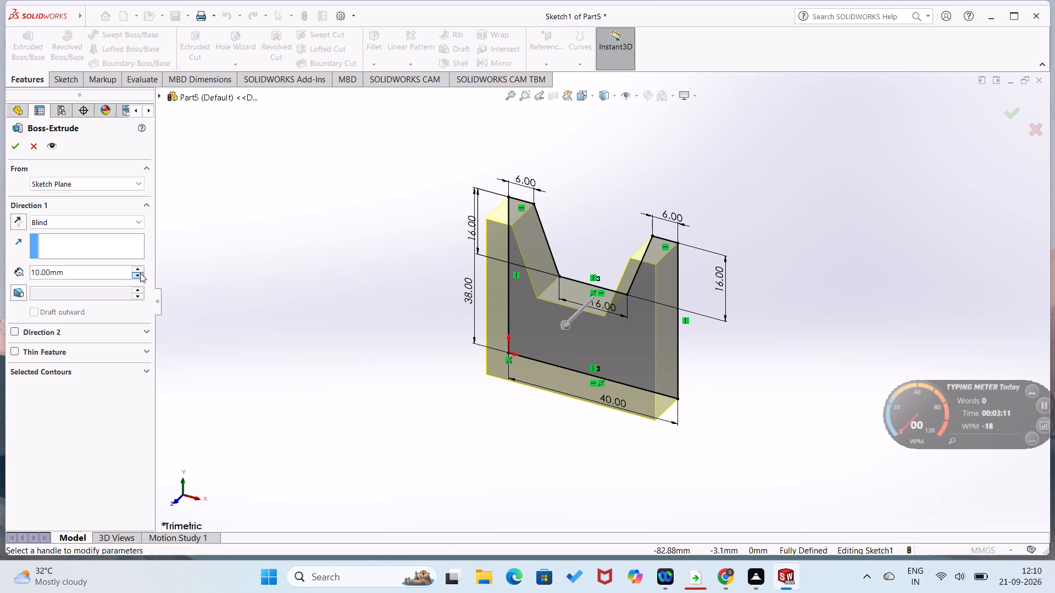
{"action": "double_click", "coordinate": [140, 268]}
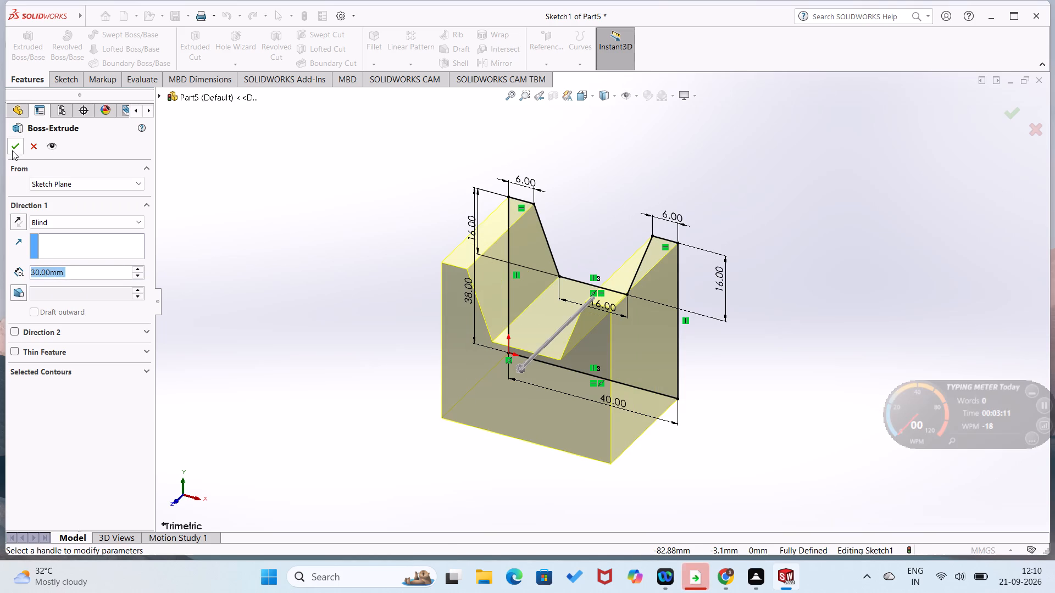
{"action": "left_click", "coordinate": [14, 149]}
{"action": "left_click", "coordinate": [229, 222]}
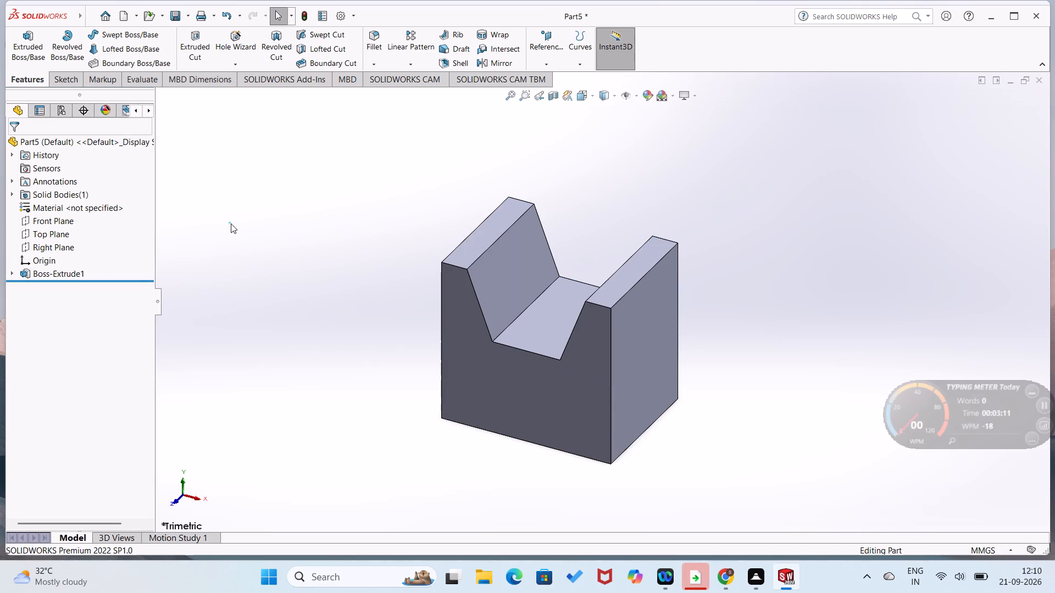
Start a sketch on the block's right side face and draw a full-height triangle along its front edge, about 6 mm wide at the top.
{"action": "right_click", "coordinate": [654, 370]}
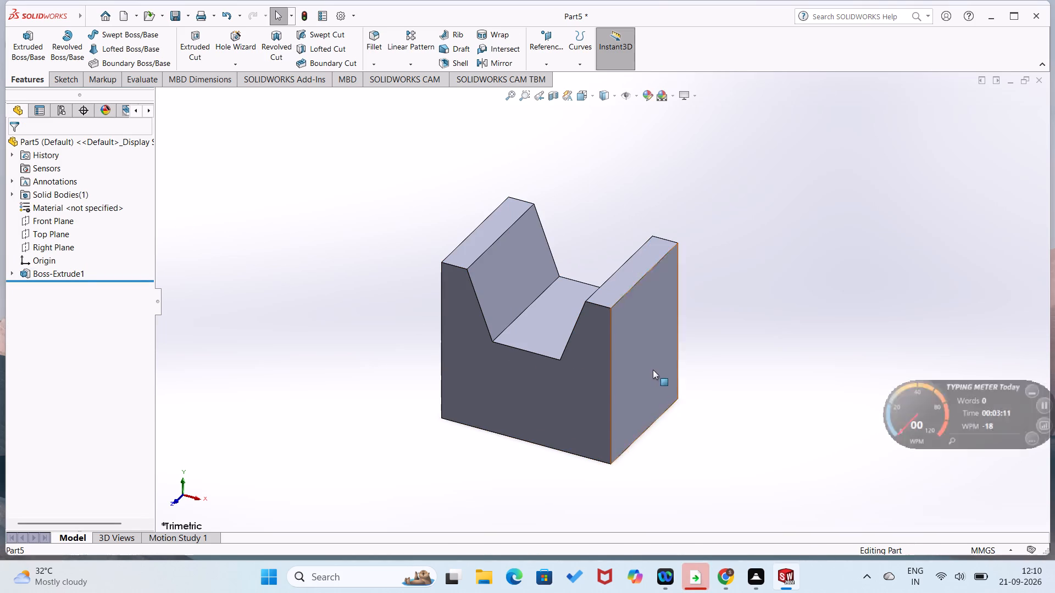
{"action": "left_click", "coordinate": [676, 318]}
{"action": "left_click", "coordinate": [319, 335]}
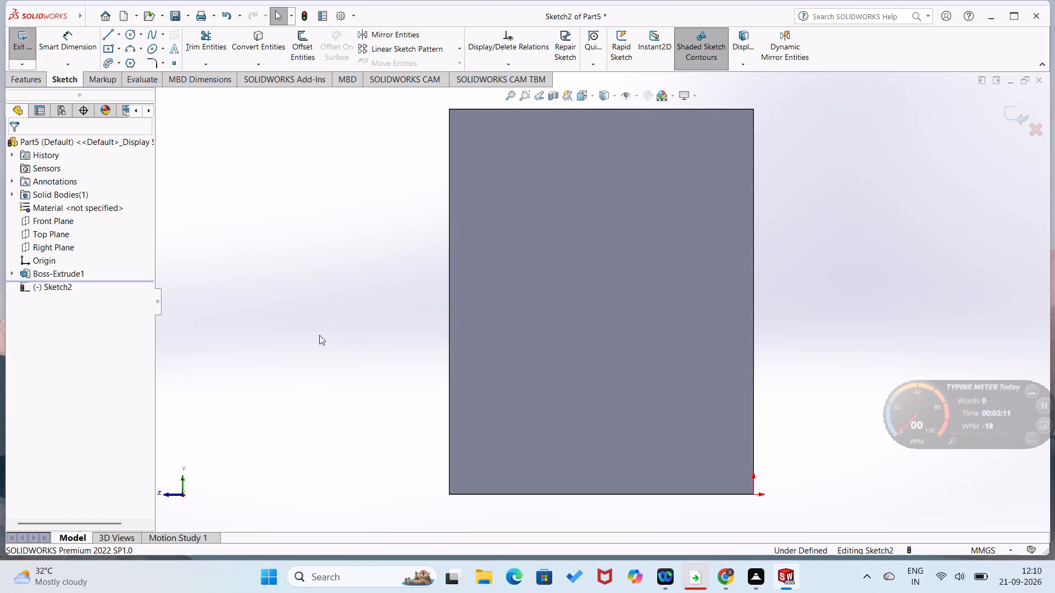
{"action": "right_click_drag", "start_coordinate": [373, 296], "coordinate": [253, 346]}
{"action": "left_click_drag", "start_coordinate": [449, 495], "coordinate": [449, 487]}
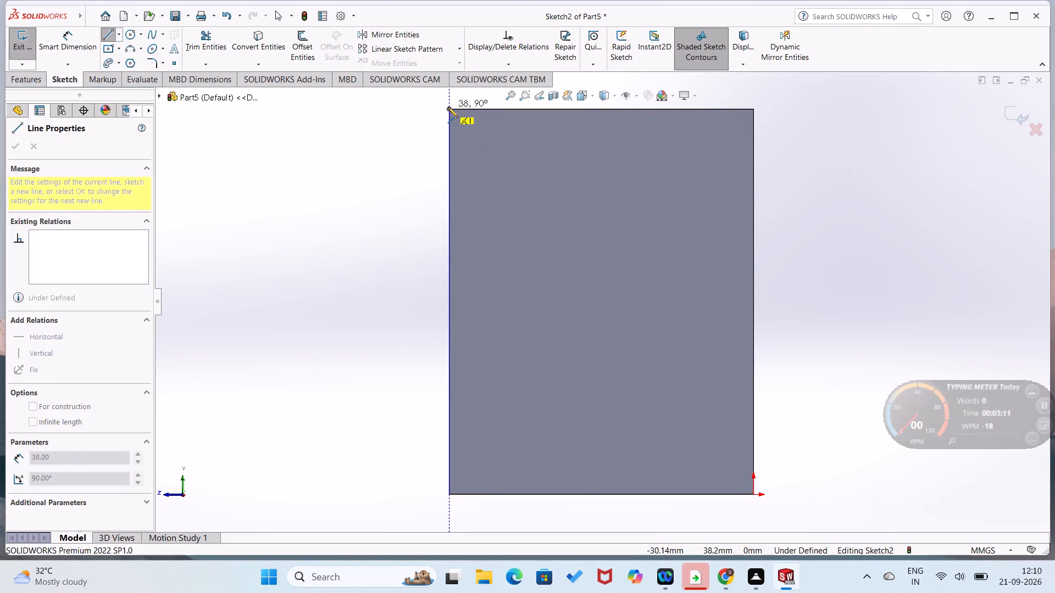
{"action": "left_click", "coordinate": [448, 107]}
{"action": "left_click", "coordinate": [510, 107]}
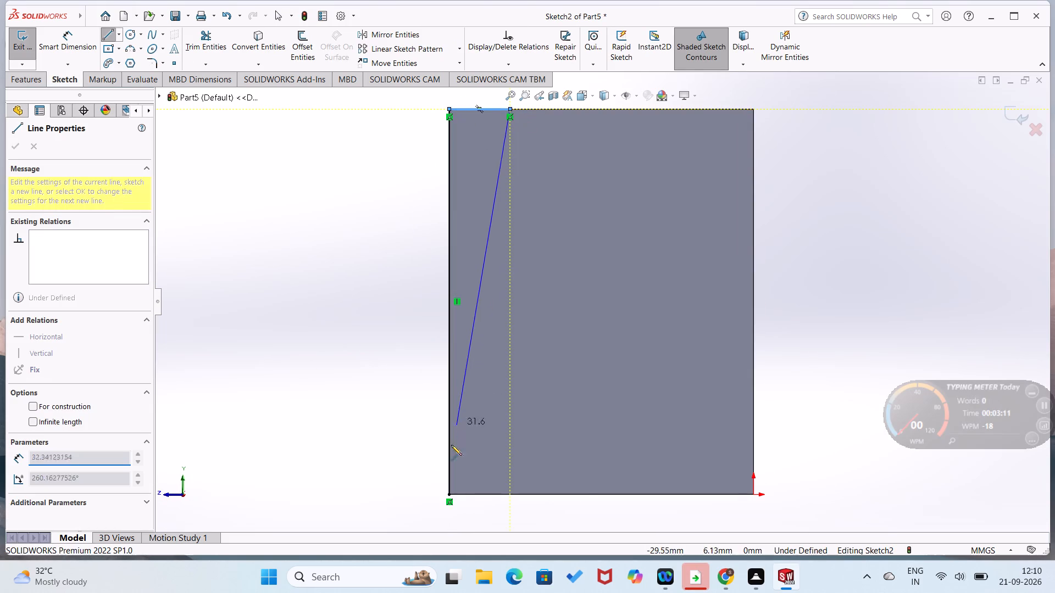
{"action": "left_click", "coordinate": [449, 496]}
{"action": "right_click_drag", "start_coordinate": [419, 480], "coordinate": [358, 239]}
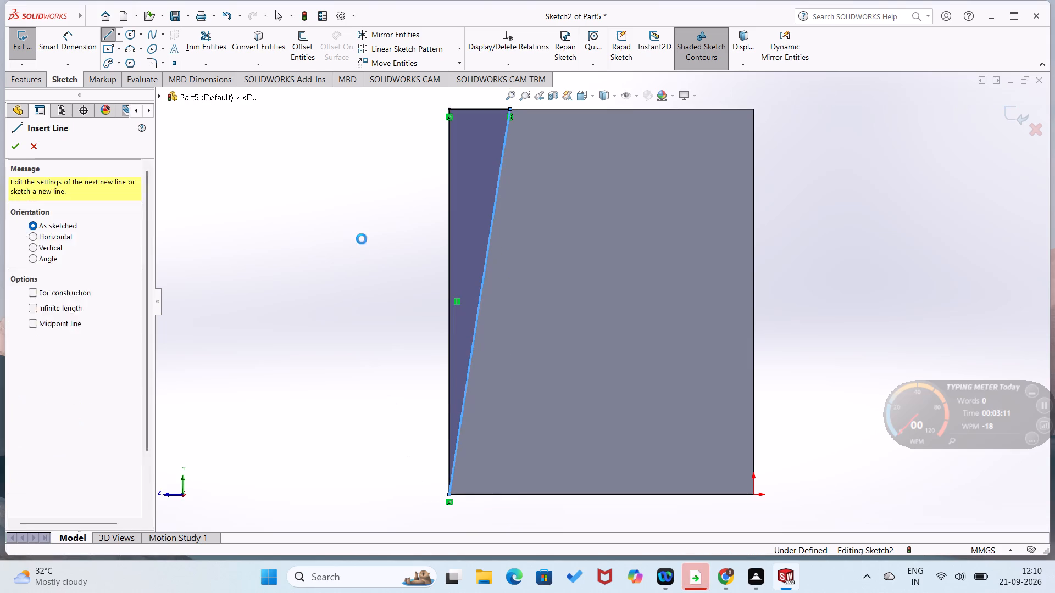
Draw an opposite full-height triangle along the side face's rear edge, about 6.4 mm wide at the top and tapering to the bottom corner.
{"action": "right_click_drag", "start_coordinate": [843, 375], "coordinate": [711, 434]}
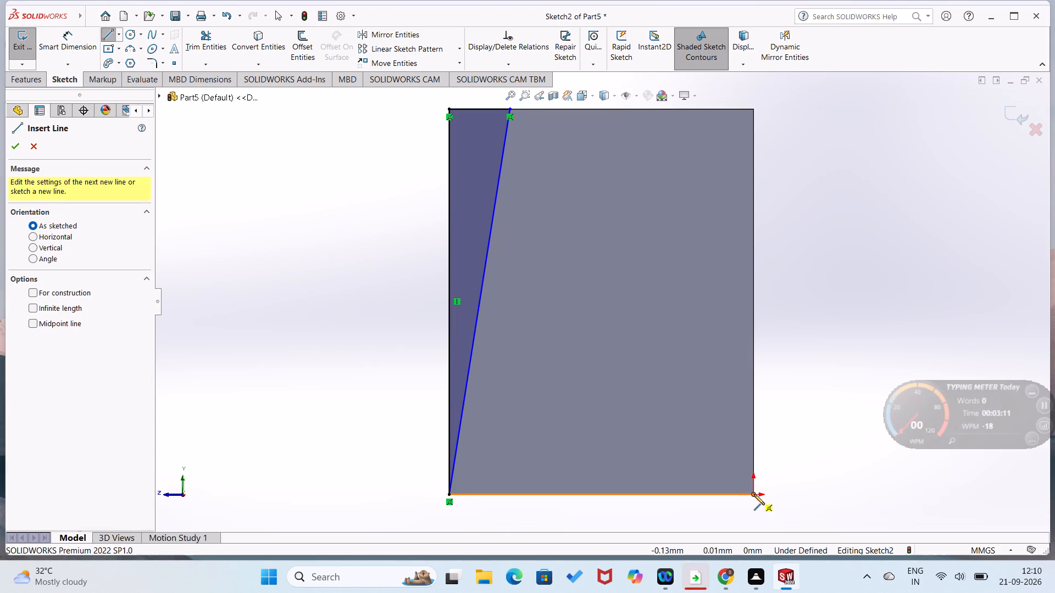
{"action": "left_click", "coordinate": [754, 494]}
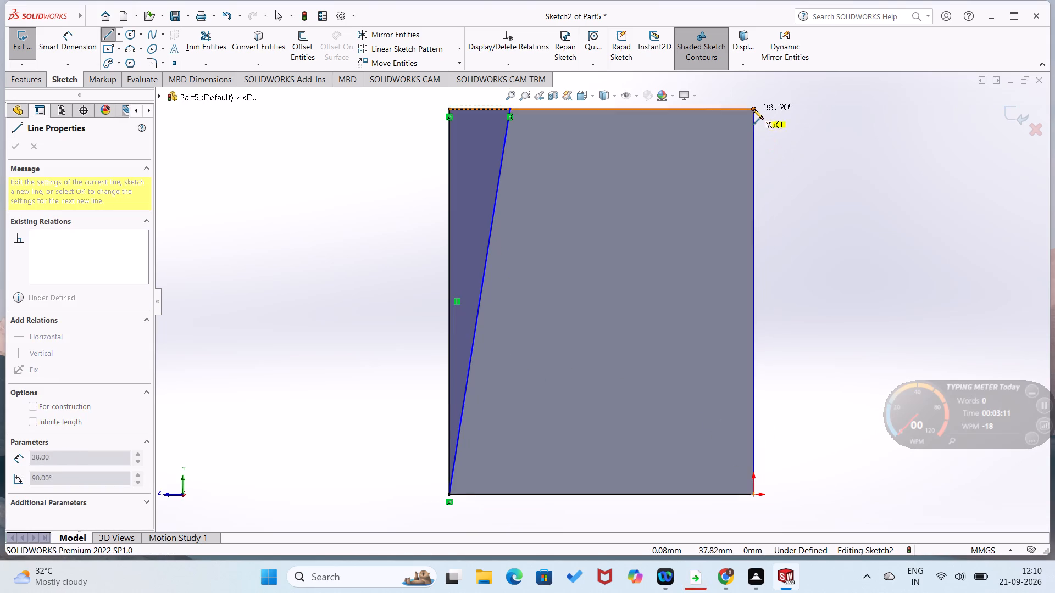
{"action": "left_click", "coordinate": [753, 108]}
{"action": "left_click", "coordinate": [689, 109]}
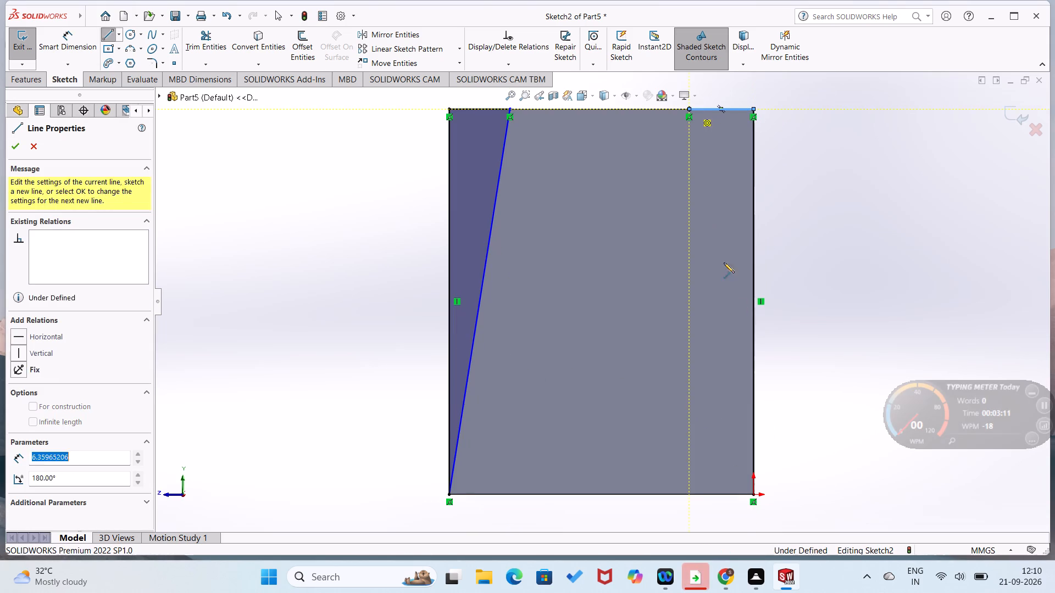
{"action": "left_click", "coordinate": [752, 495]}
Dimension the gap between the two triangles' inner top corners as 14 mm.
{"action": "right_click_drag", "start_coordinate": [782, 414], "coordinate": [807, 299]}
{"action": "scroll", "coordinate": [765, 301], "scroll_direction": "up", "scroll_amount": 1}
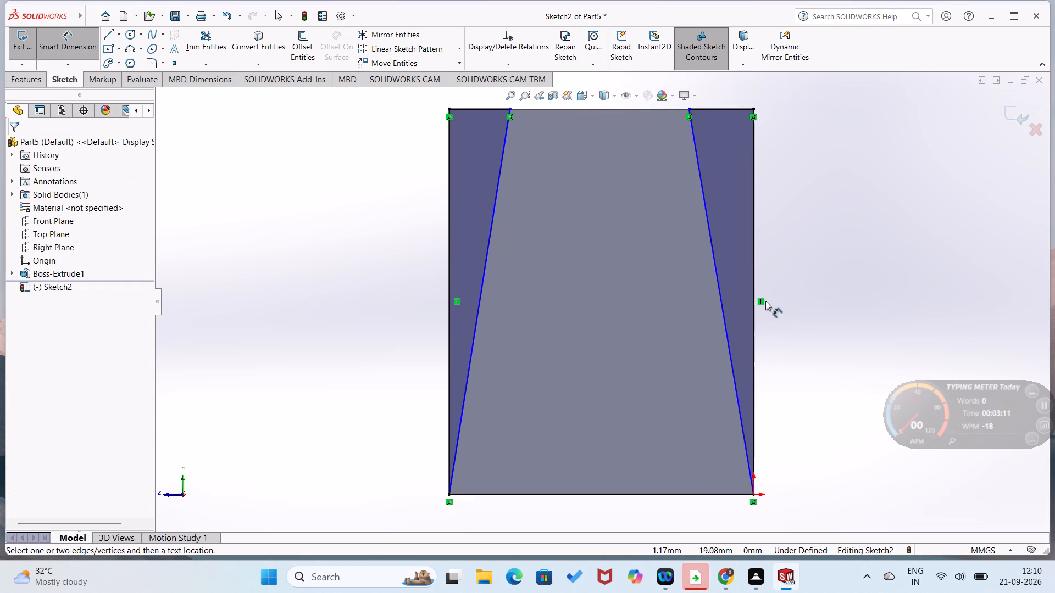
{"action": "left_click", "coordinate": [525, 141]}
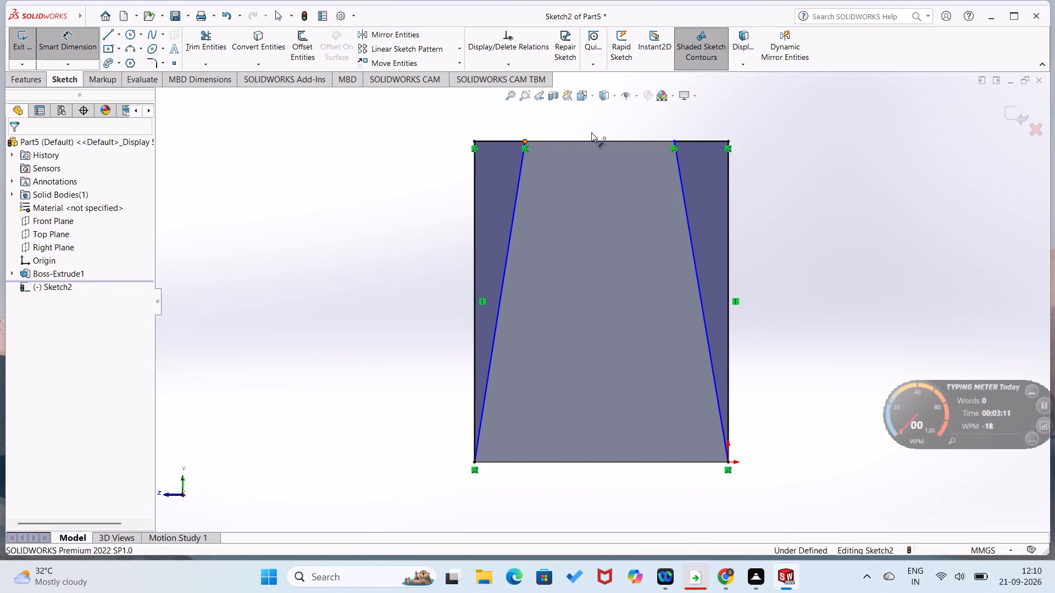
{"action": "left_click", "coordinate": [673, 142]}
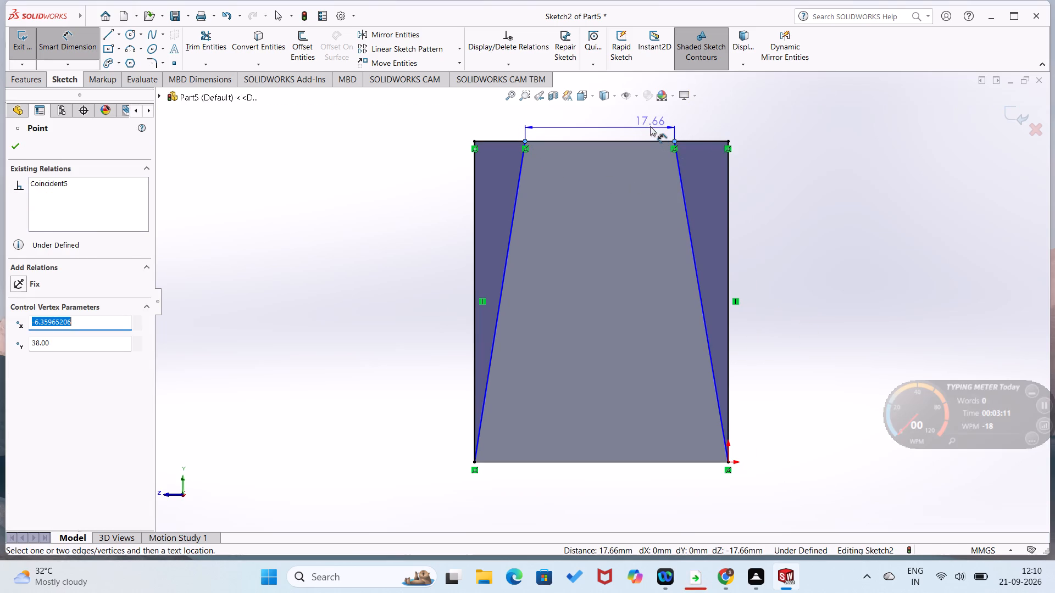
{"action": "left_click", "coordinate": [650, 126]}
{"action": "type", "text": "14"}
{"action": "key", "text": "Return"}
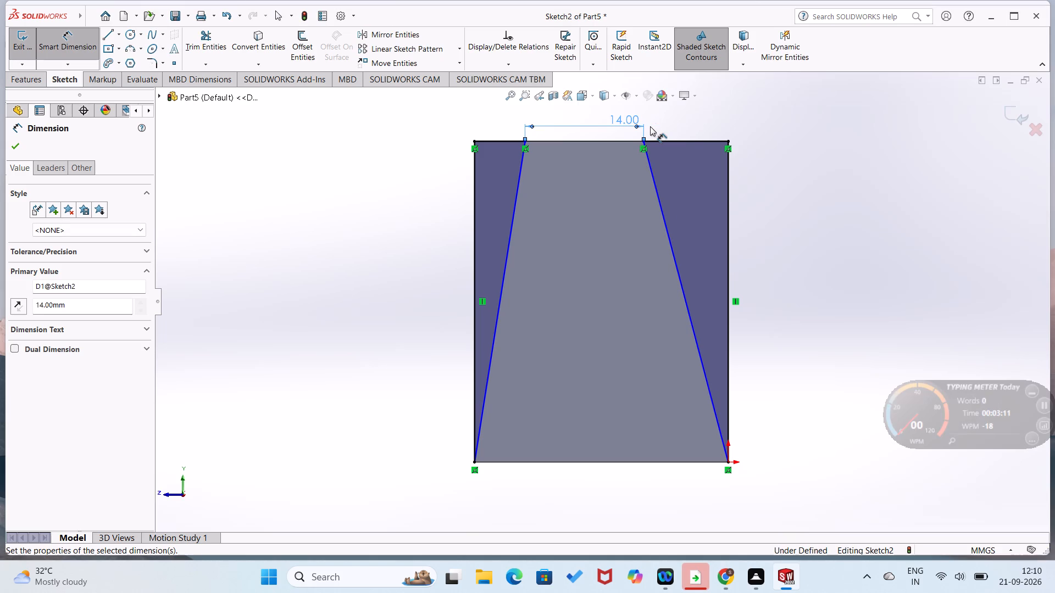
Dimension the top edge of the triangle along the rear edge, accepting its drawn length.
{"action": "left_click", "coordinate": [682, 141]}
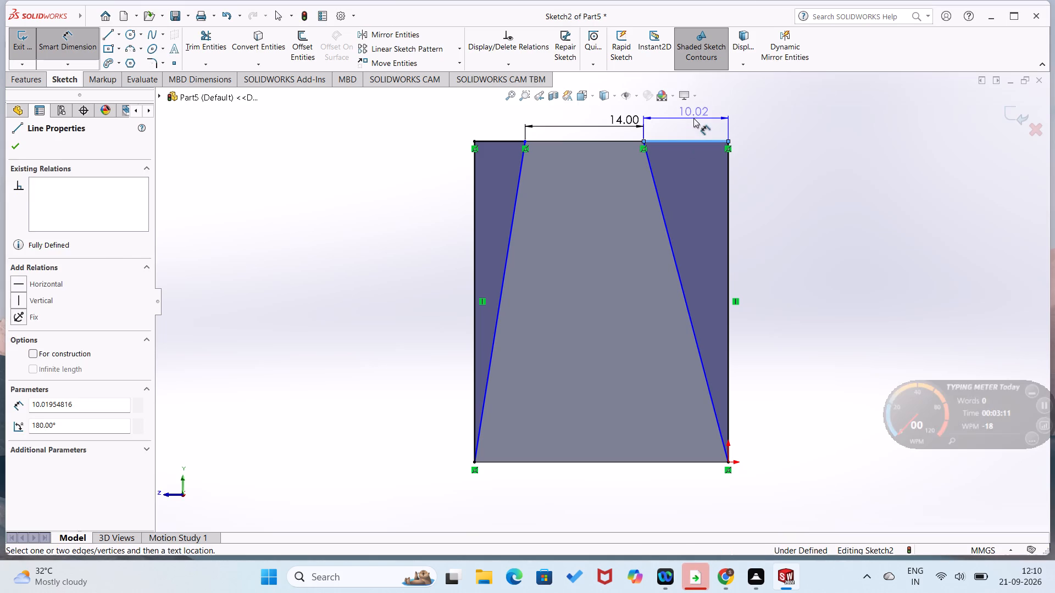
{"action": "left_click", "coordinate": [693, 118]}
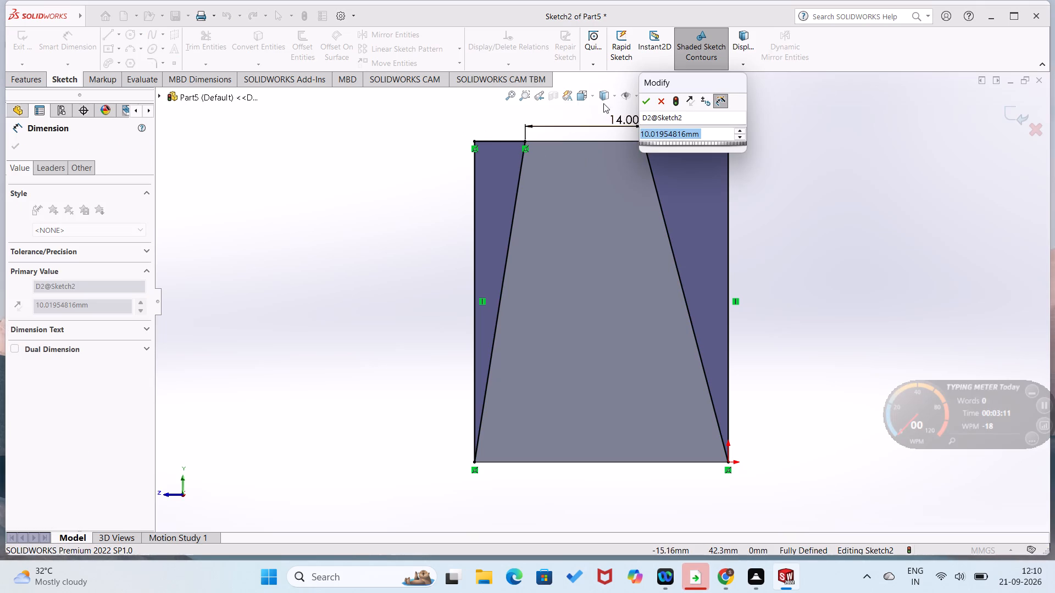
{"action": "left_click", "coordinate": [643, 99]}
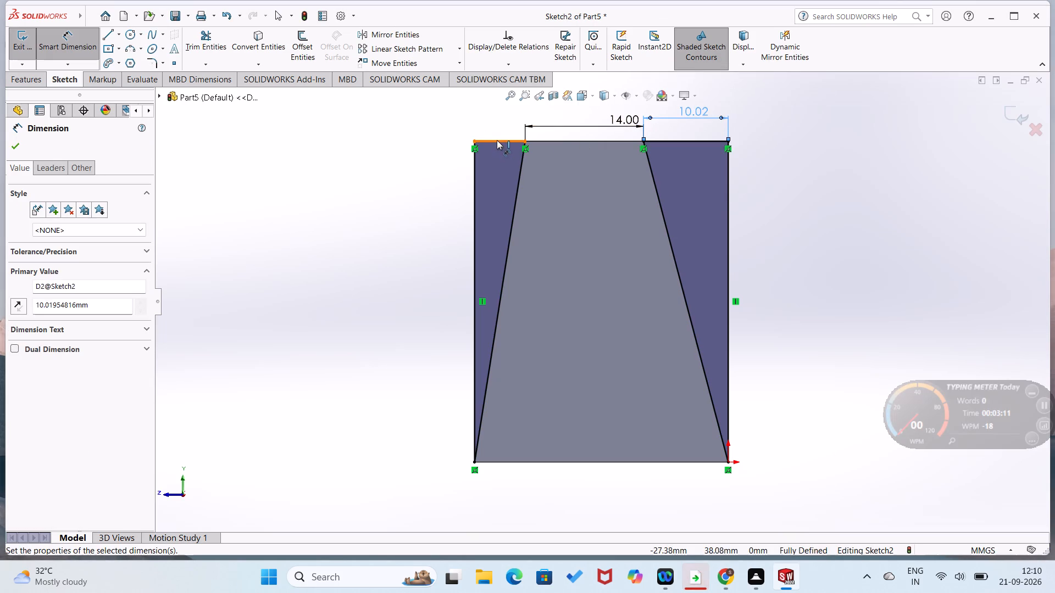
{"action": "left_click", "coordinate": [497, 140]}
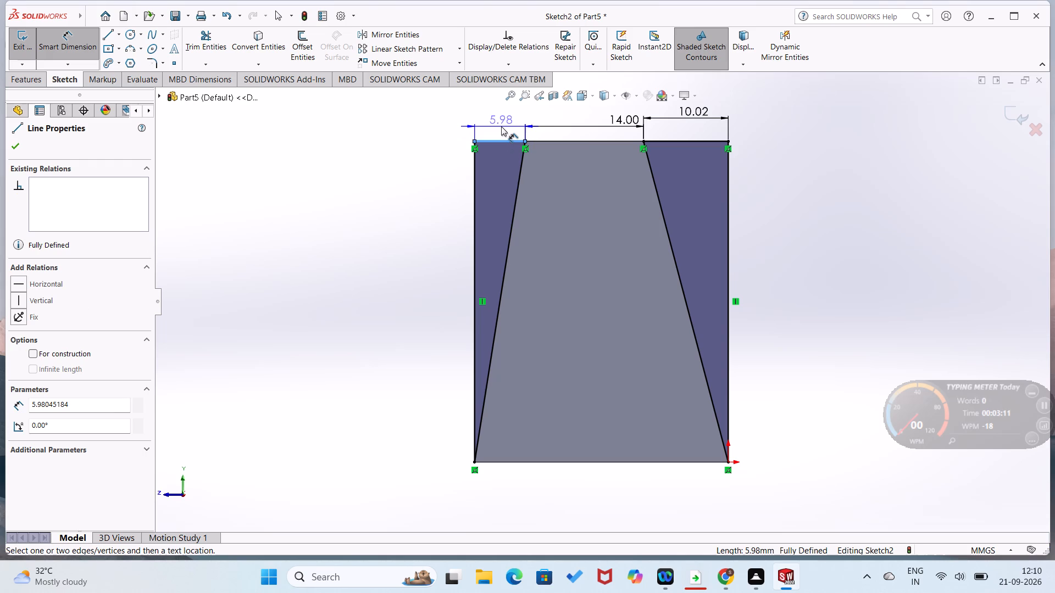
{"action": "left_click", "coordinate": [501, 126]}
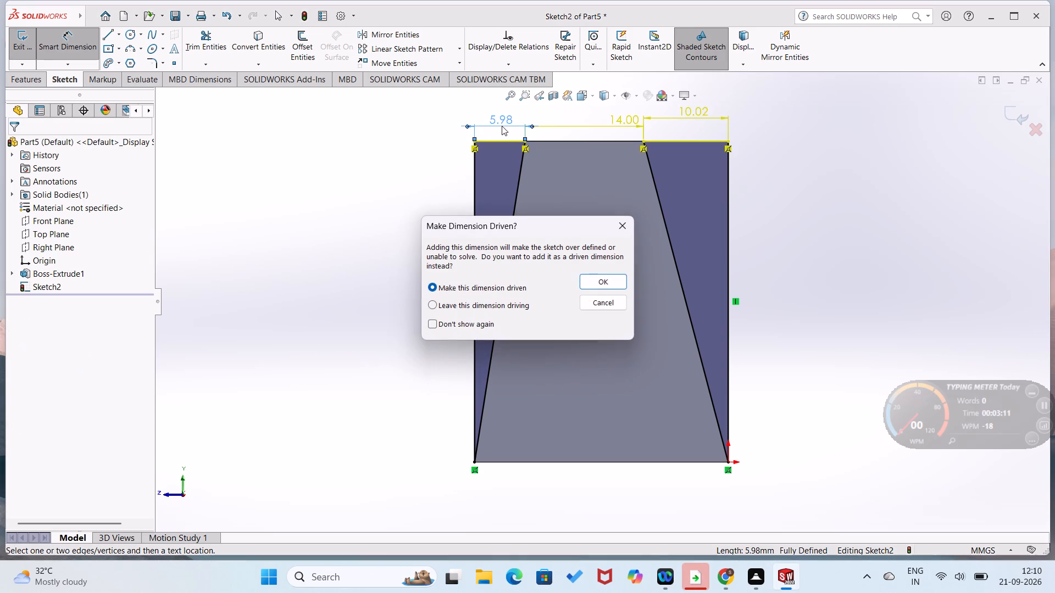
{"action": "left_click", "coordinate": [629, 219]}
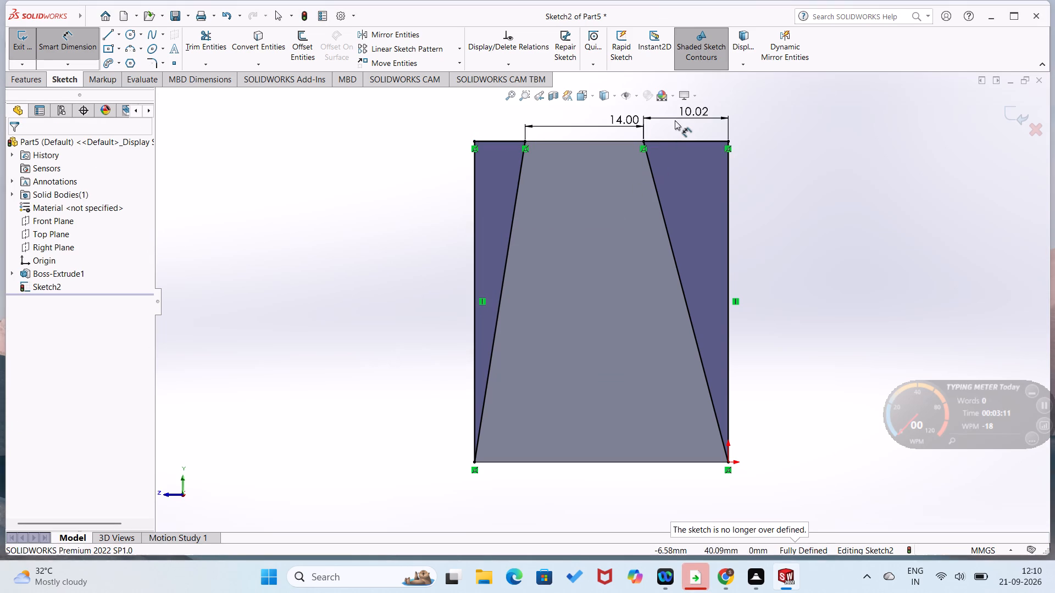
Set the rear triangle's top edge dimension to 8 mm.
{"action": "double_click", "coordinate": [679, 114]}
{"action": "key", "text": "8"}
{"action": "key", "text": "Return"}
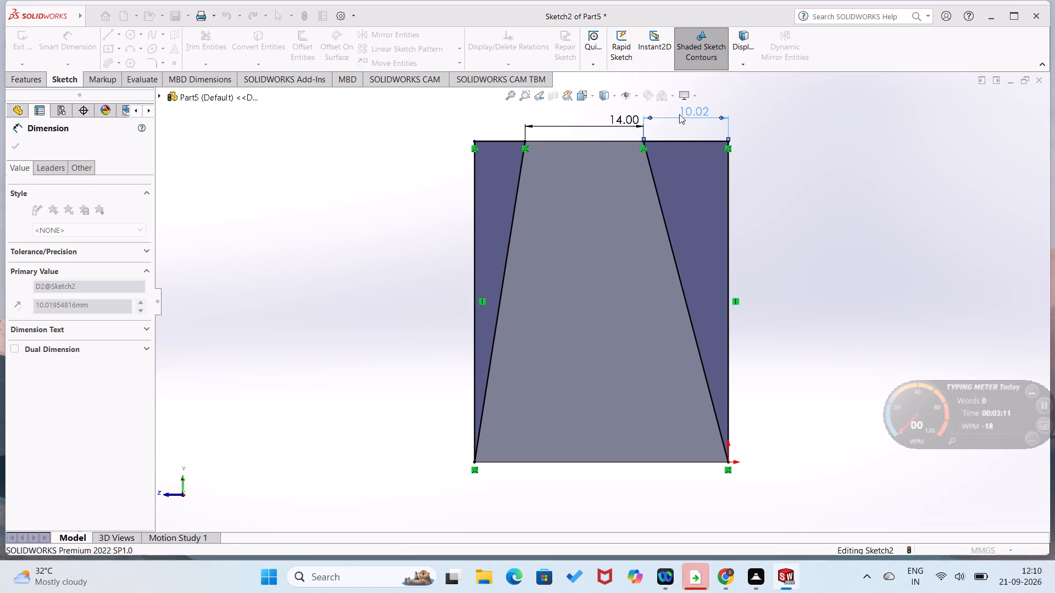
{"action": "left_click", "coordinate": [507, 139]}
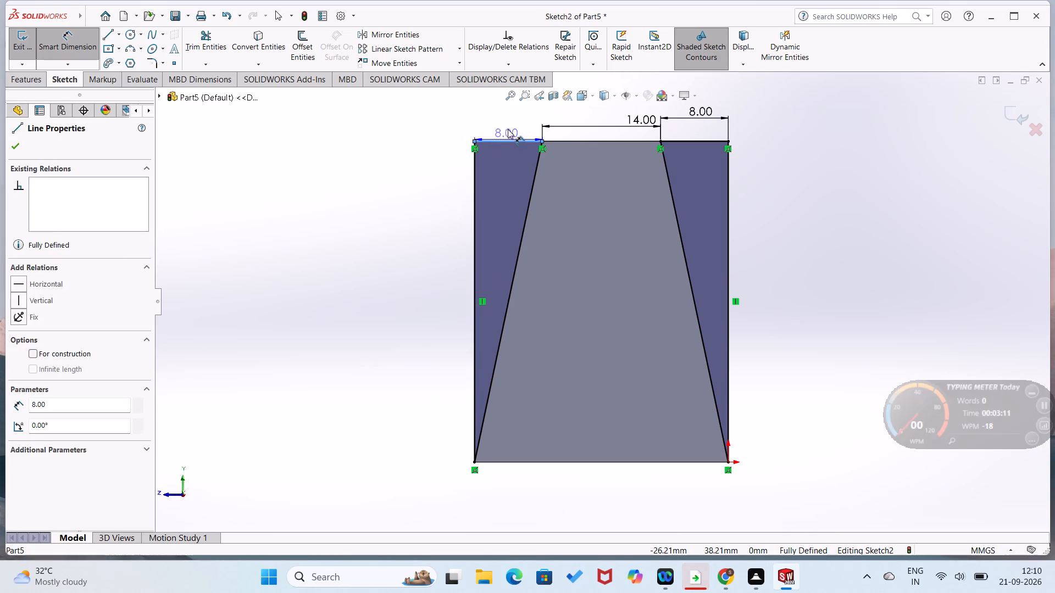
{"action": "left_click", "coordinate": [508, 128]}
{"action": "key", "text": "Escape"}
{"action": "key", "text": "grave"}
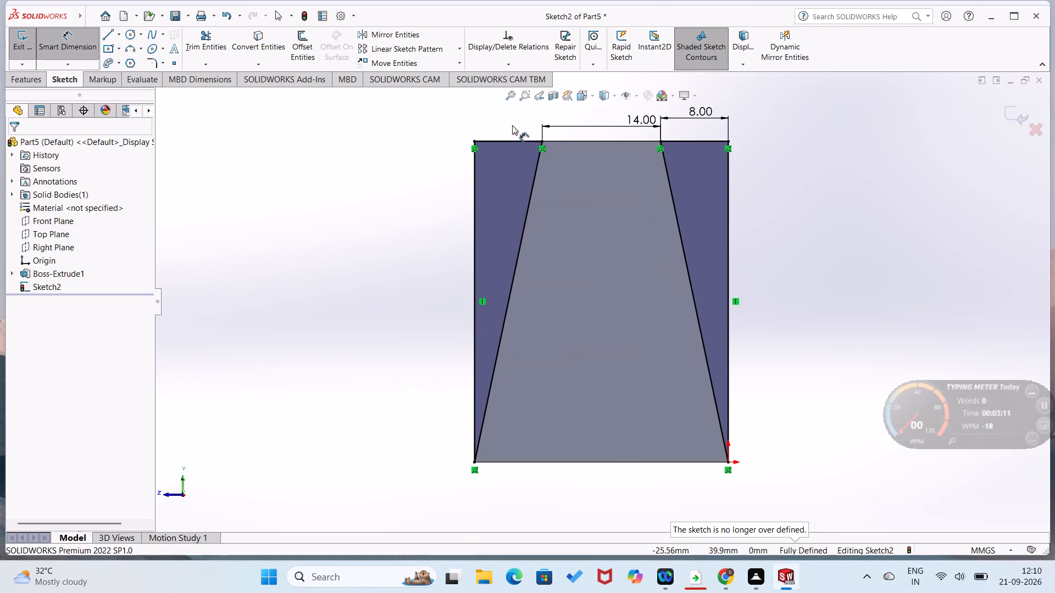
Exit the sketch and cut-extrude both tapered triangles Through All the notched block.
{"action": "left_click", "coordinate": [31, 53]}
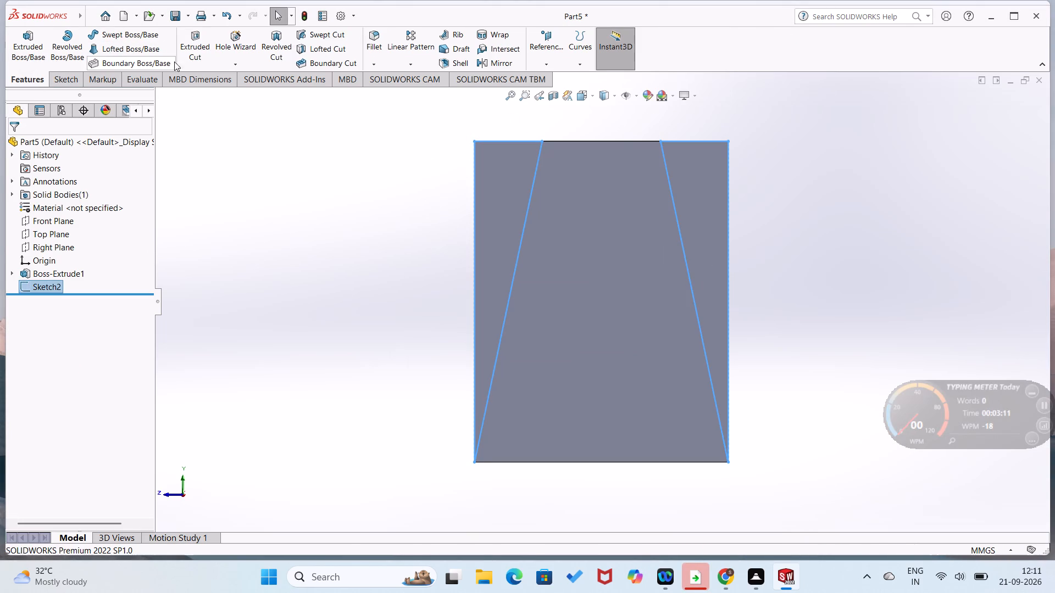
{"action": "left_click", "coordinate": [197, 55]}
{"action": "middle_click_drag", "start_coordinate": [280, 227], "coordinate": [301, 286]}
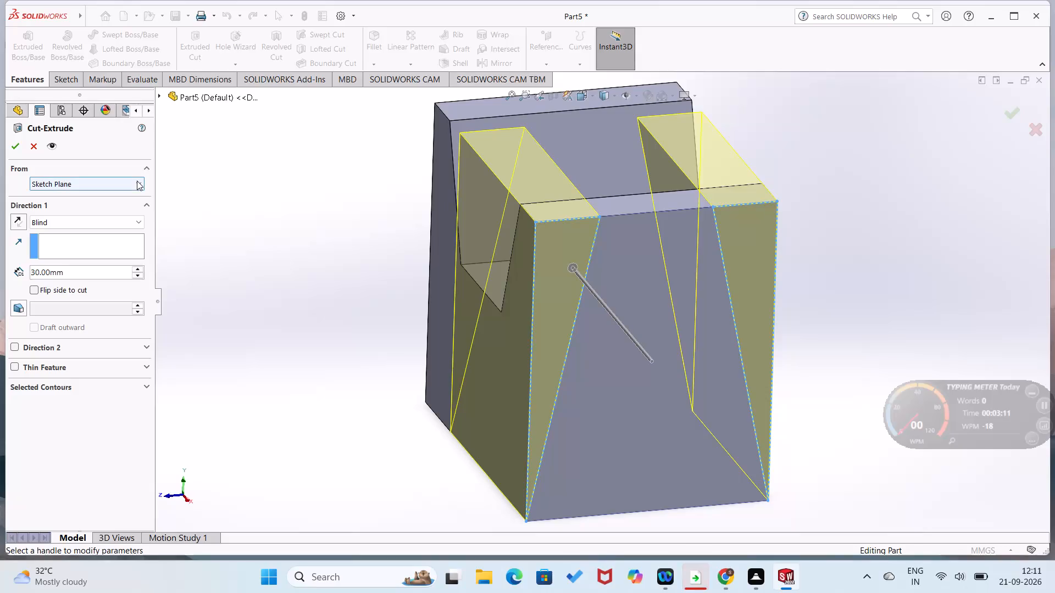
{"action": "left_click", "coordinate": [140, 222]}
{"action": "left_click", "coordinate": [137, 242]}
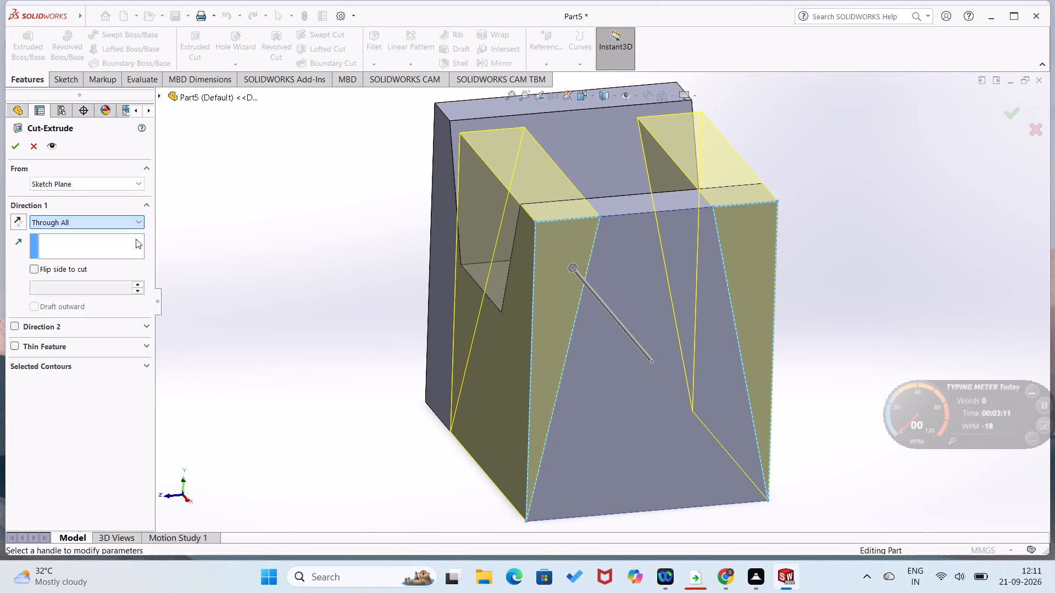
{"action": "left_click", "coordinate": [16, 146]}
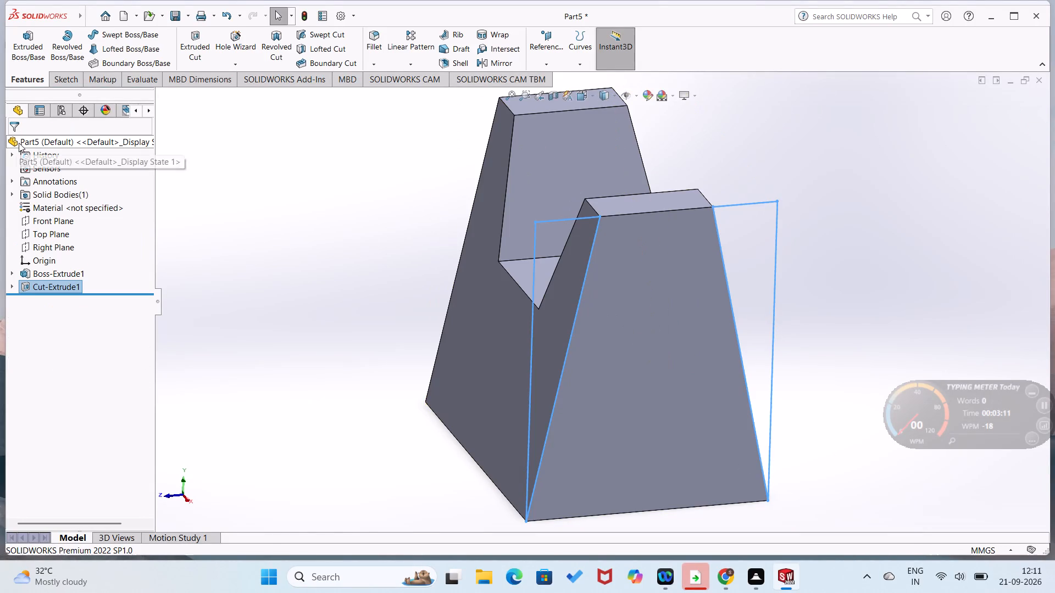
{"action": "left_click", "coordinate": [319, 313]}
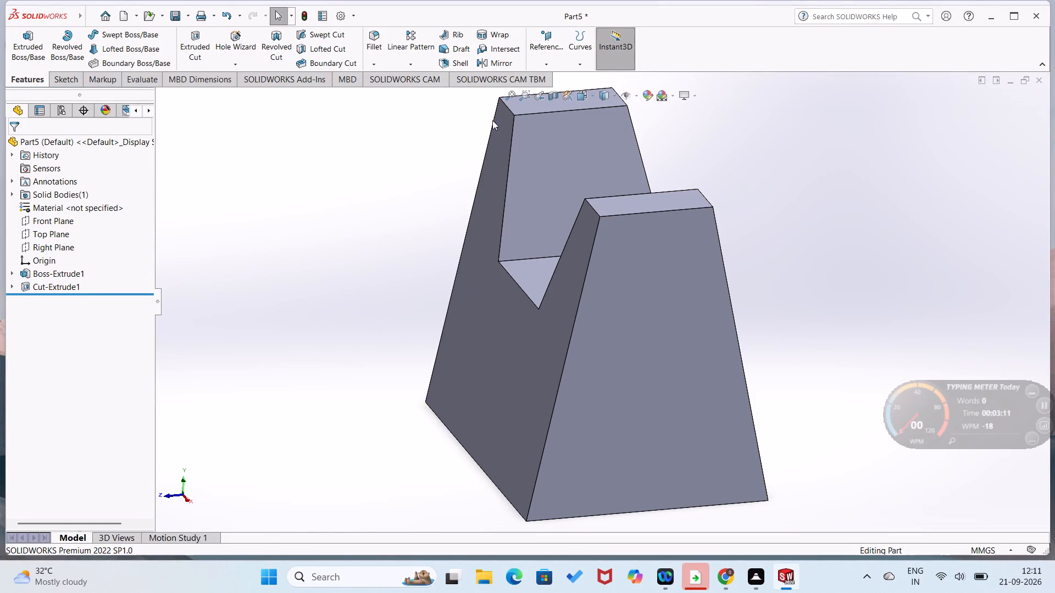
Create a reference plane offset 20 mm from the tapered side face, flipped inward into the block.
{"action": "left_click", "coordinate": [547, 60]}
{"action": "left_click", "coordinate": [570, 79]}
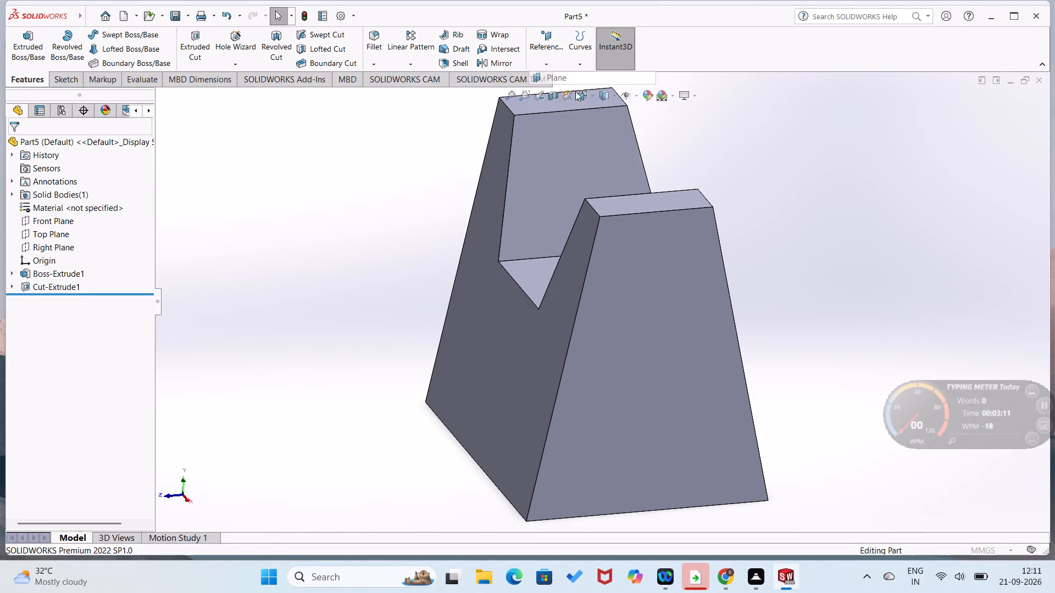
{"action": "left_click", "coordinate": [641, 342]}
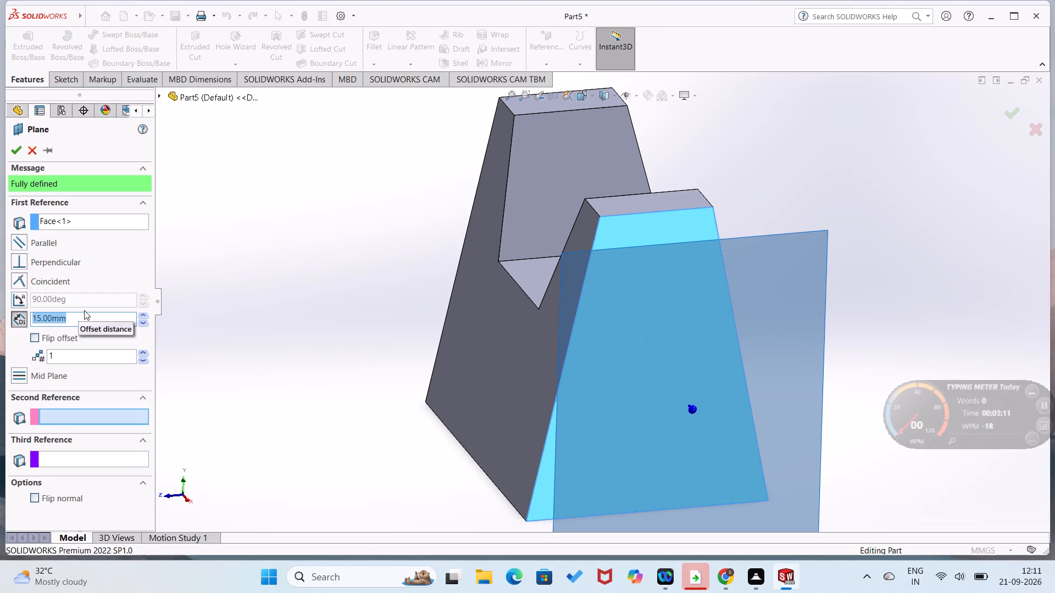
{"action": "key", "text": "2"}
{"action": "key", "text": "0"}
{"action": "key", "text": "Return"}
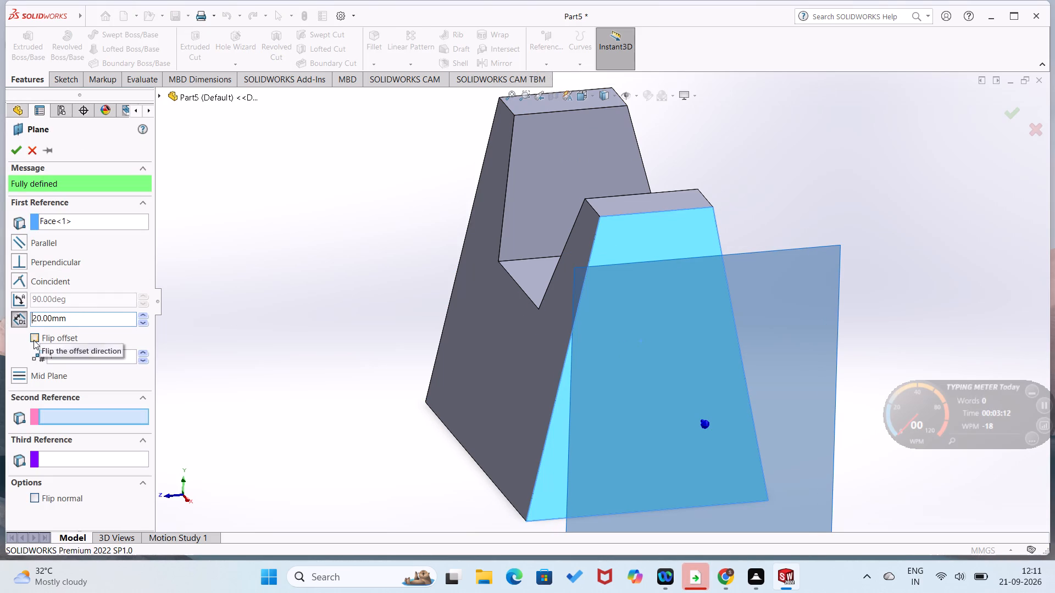
{"action": "left_click", "coordinate": [34, 340]}
{"action": "left_click", "coordinate": [11, 152]}
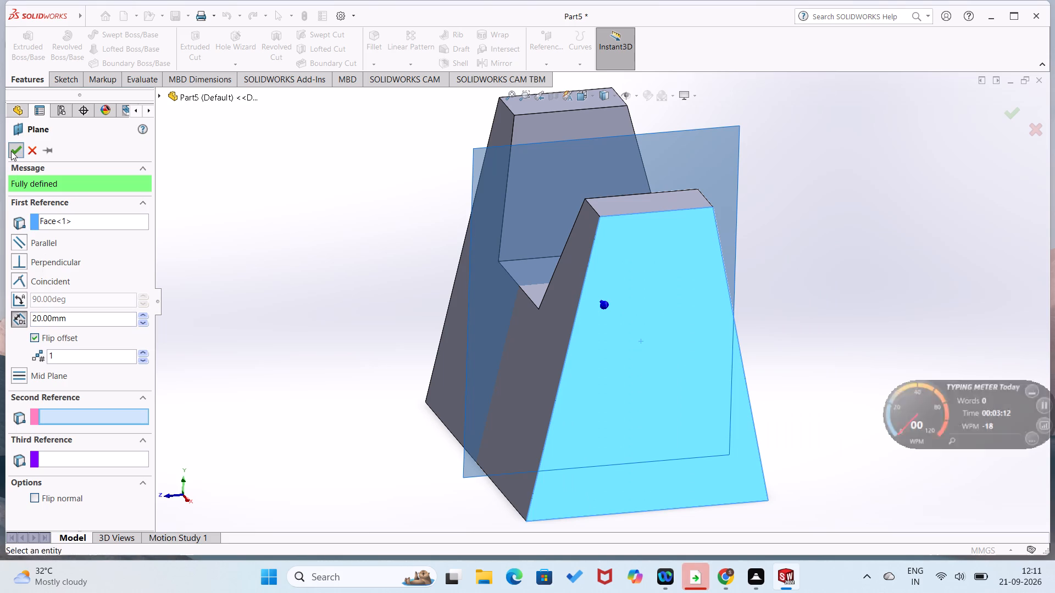
{"action": "left_click", "coordinate": [311, 174]}
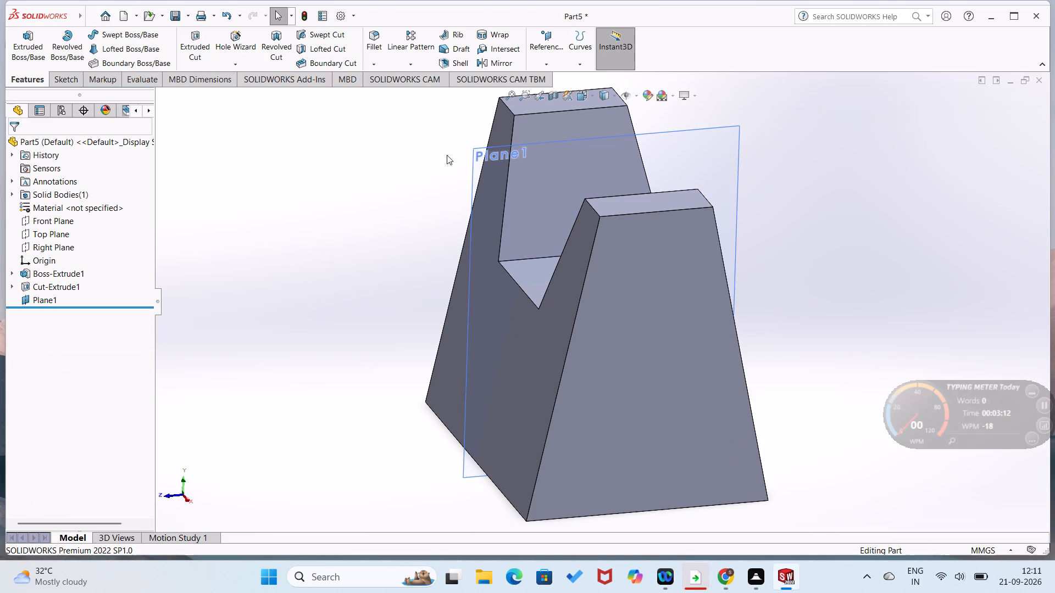
On the new plane, sketch a center rectangle about 11 by 11.4 mm centred on the midpoint of the block's bottom edge.
{"action": "right_click", "coordinate": [476, 156]}
{"action": "left_click", "coordinate": [501, 143]}
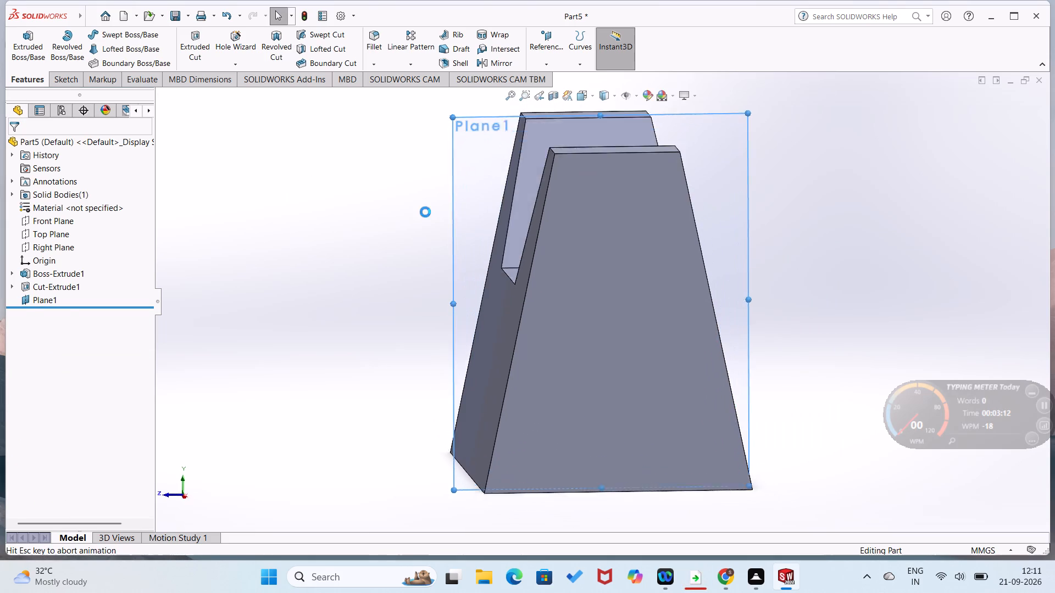
{"action": "left_click", "coordinate": [386, 237]}
{"action": "right_click_drag", "start_coordinate": [395, 233], "coordinate": [314, 293]}
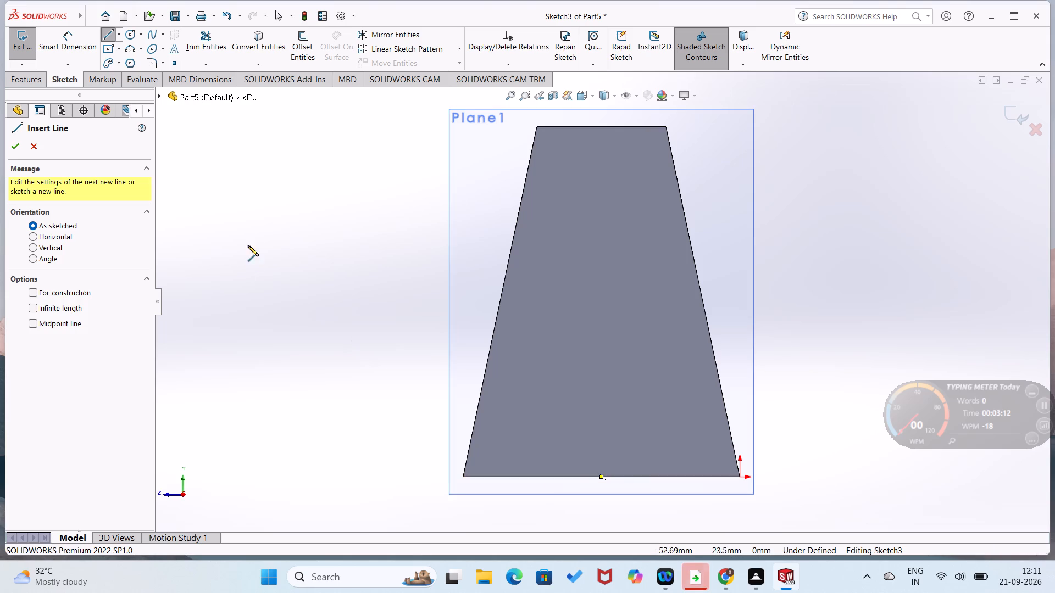
{"action": "left_click", "coordinate": [109, 50]}
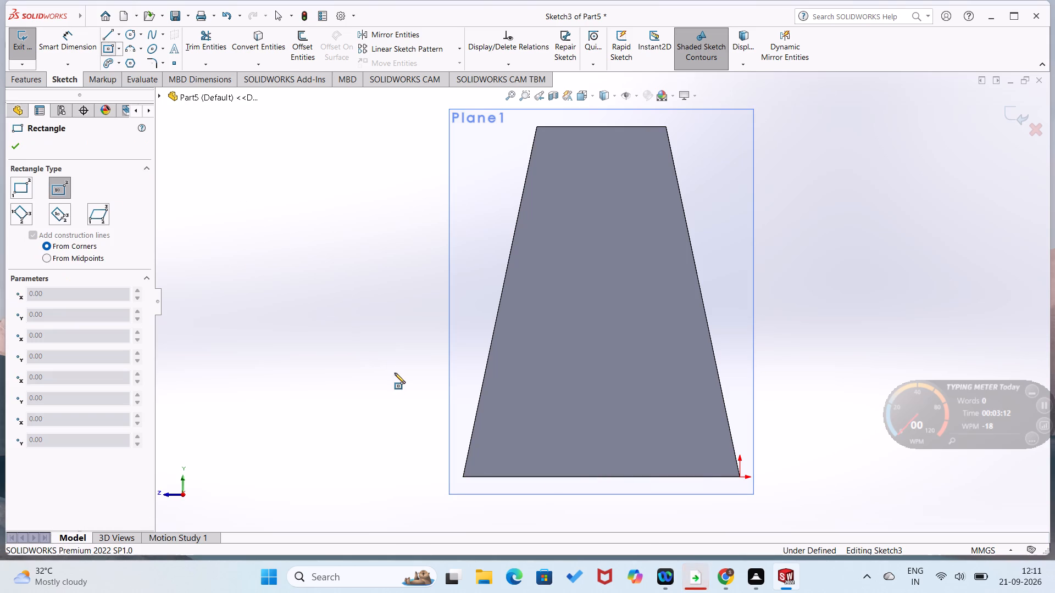
{"action": "left_click", "coordinate": [599, 475]}
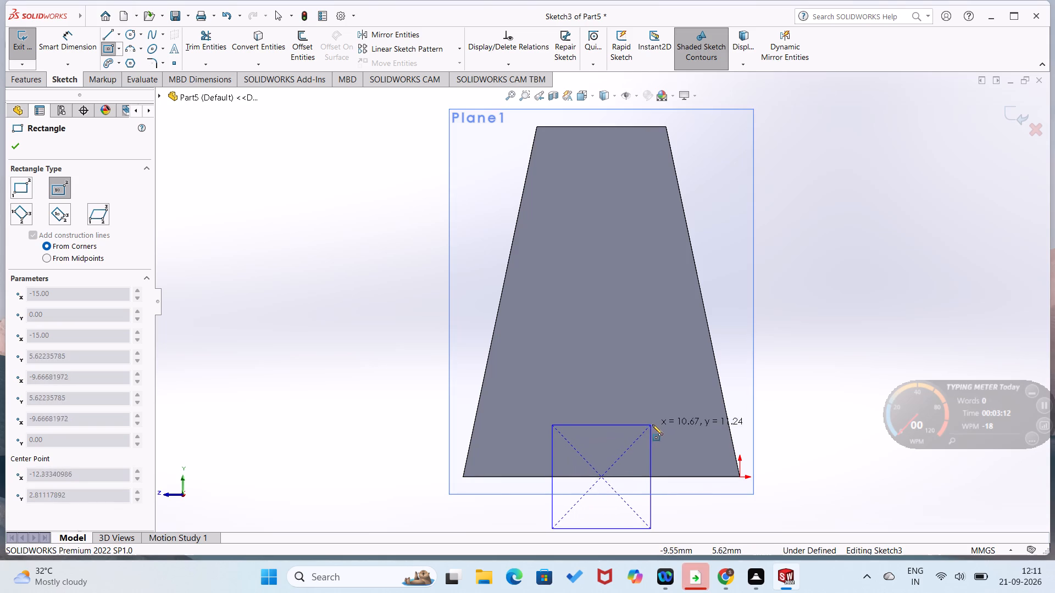
{"action": "left_click", "coordinate": [652, 424]}
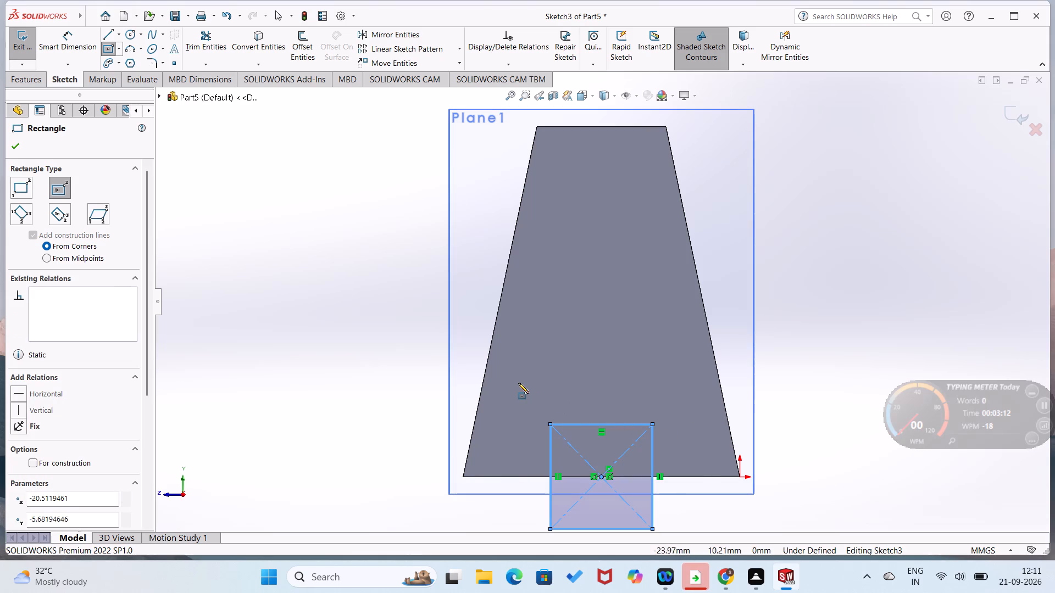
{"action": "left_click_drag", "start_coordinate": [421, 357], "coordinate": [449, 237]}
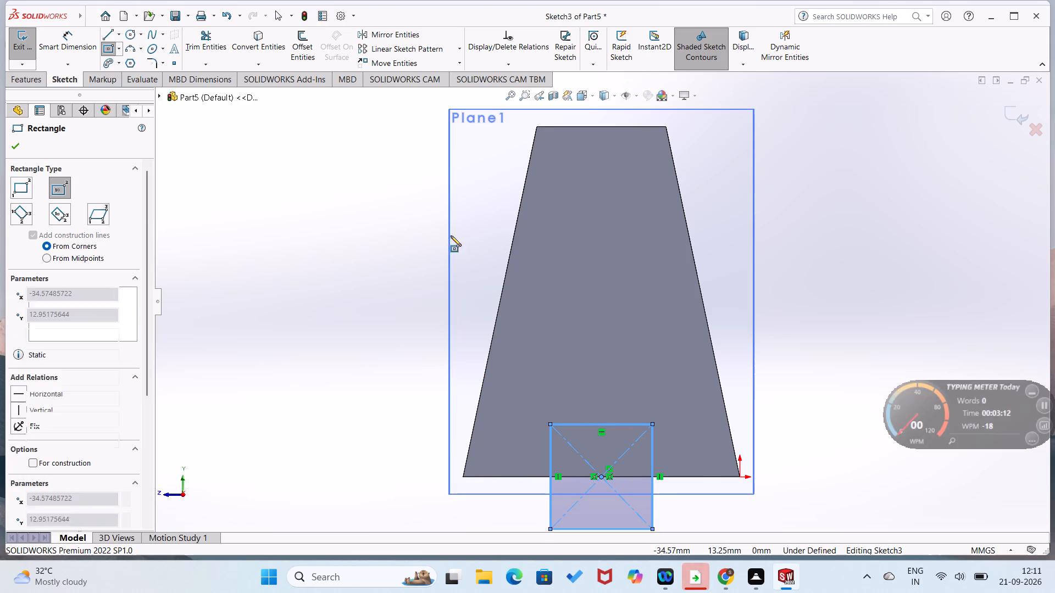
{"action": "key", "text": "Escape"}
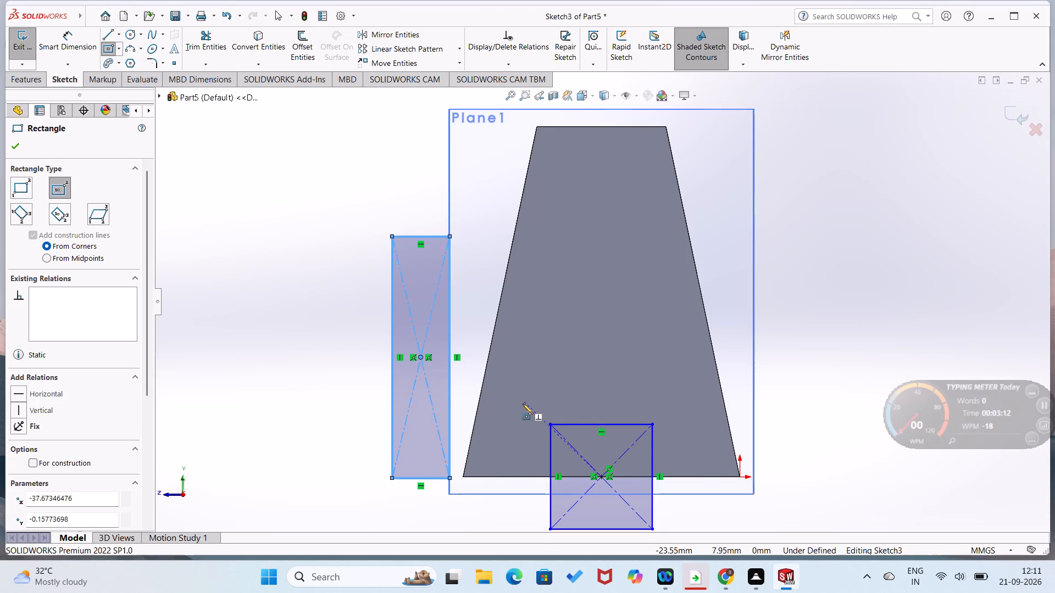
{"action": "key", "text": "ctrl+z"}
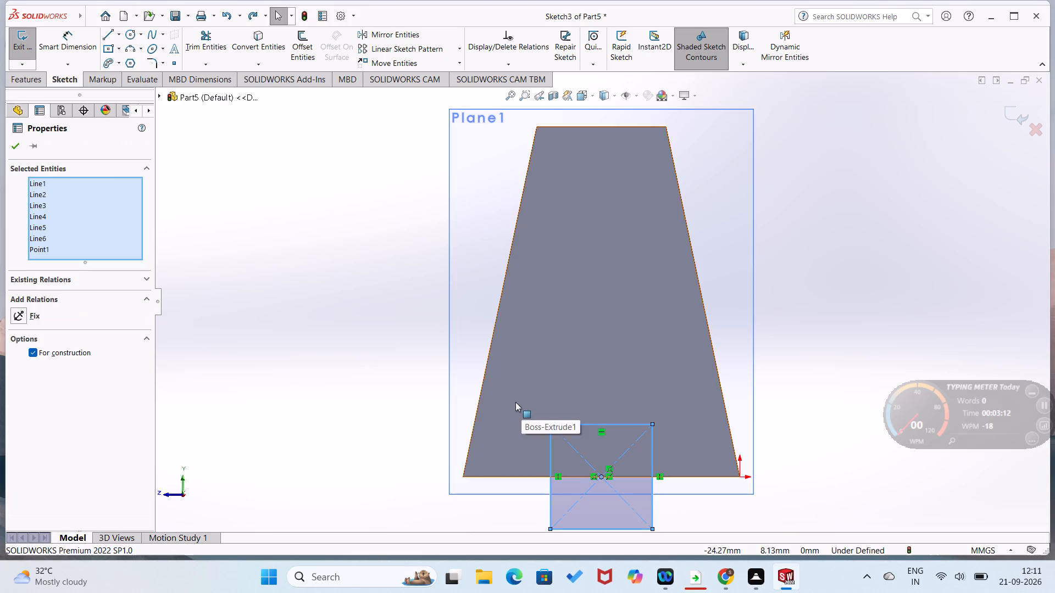
Dimension the rectangle's width as 24 mm.
{"action": "right_click_drag", "start_coordinate": [414, 371], "coordinate": [381, 186]}
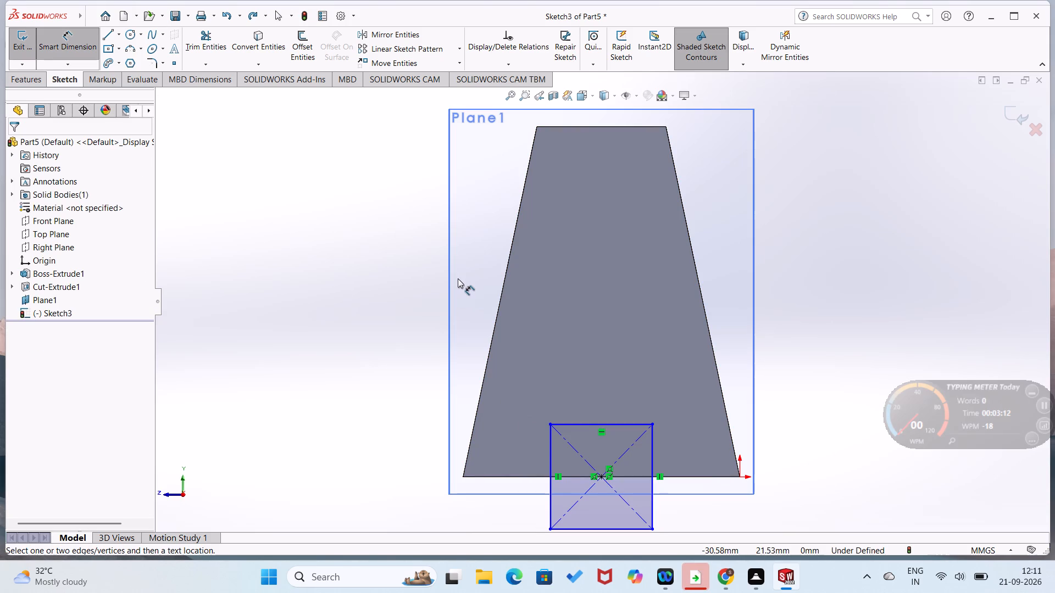
{"action": "left_click", "coordinate": [594, 421]}
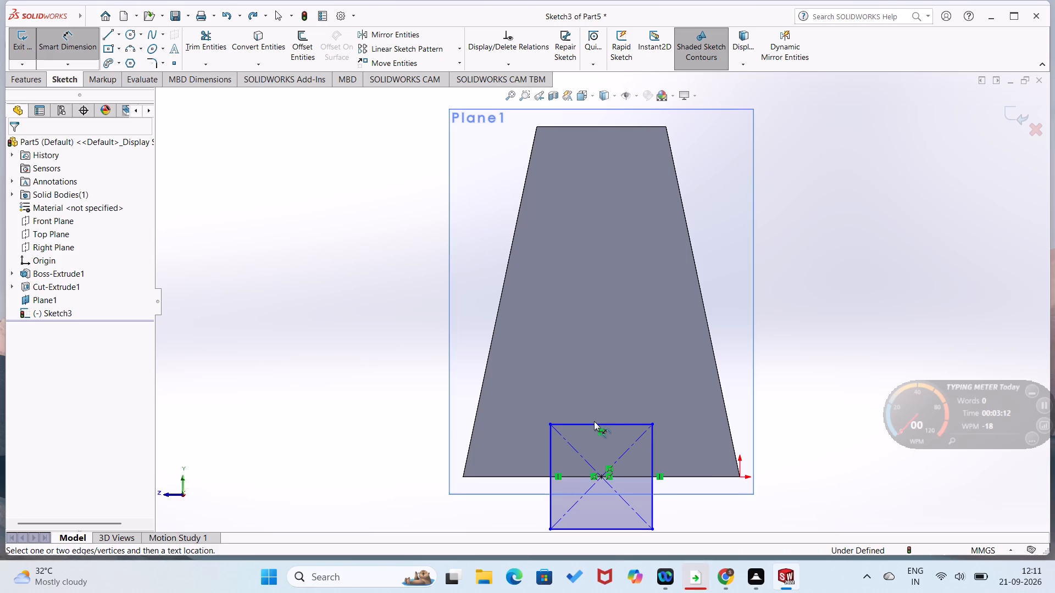
{"action": "left_click", "coordinate": [594, 422]}
{"action": "left_click", "coordinate": [607, 391]}
{"action": "type", "text": "24"}
{"action": "key", "text": "Return"}
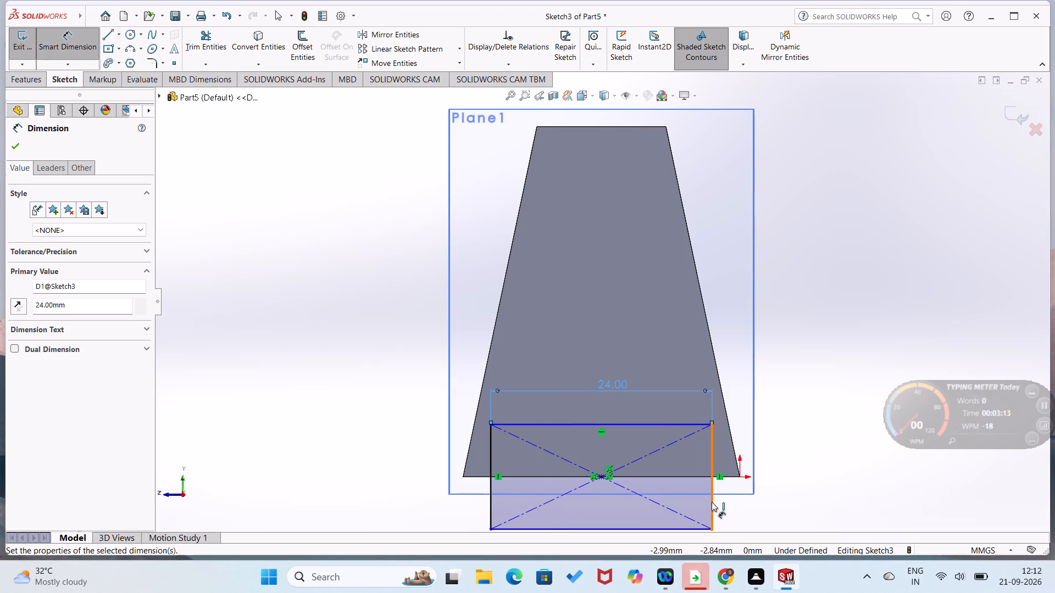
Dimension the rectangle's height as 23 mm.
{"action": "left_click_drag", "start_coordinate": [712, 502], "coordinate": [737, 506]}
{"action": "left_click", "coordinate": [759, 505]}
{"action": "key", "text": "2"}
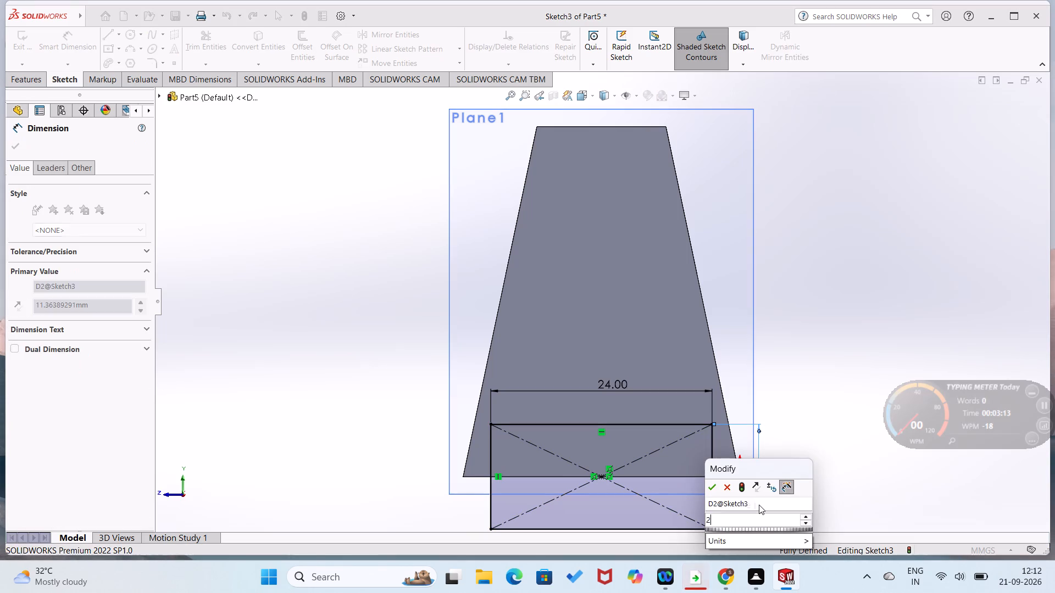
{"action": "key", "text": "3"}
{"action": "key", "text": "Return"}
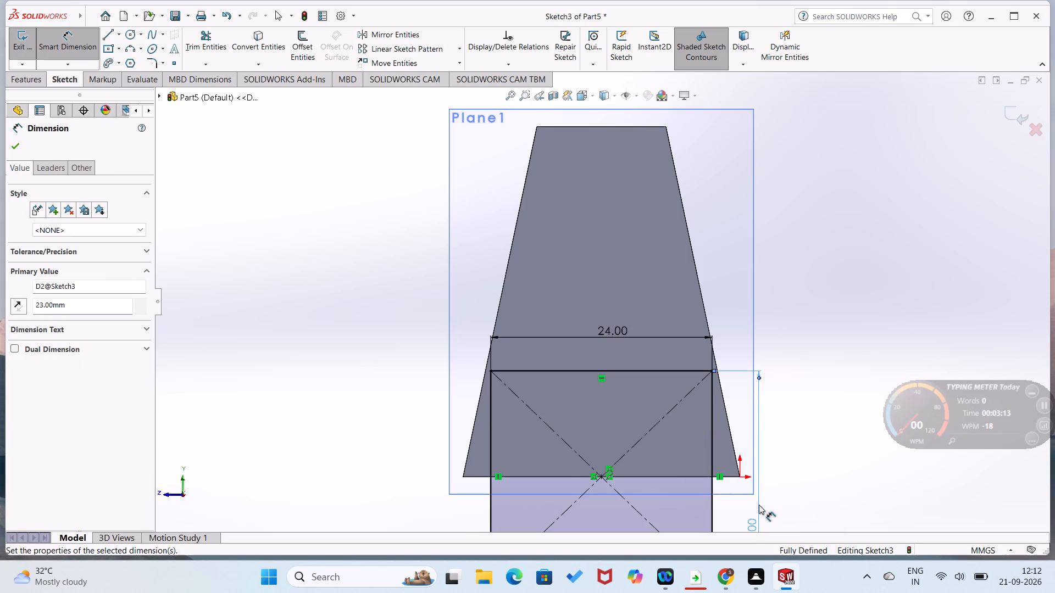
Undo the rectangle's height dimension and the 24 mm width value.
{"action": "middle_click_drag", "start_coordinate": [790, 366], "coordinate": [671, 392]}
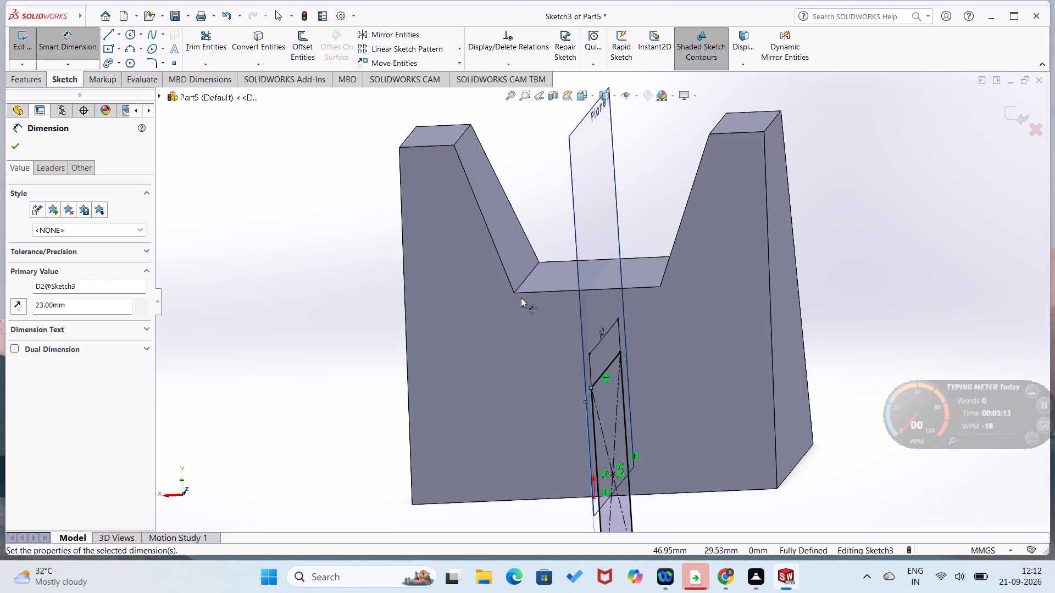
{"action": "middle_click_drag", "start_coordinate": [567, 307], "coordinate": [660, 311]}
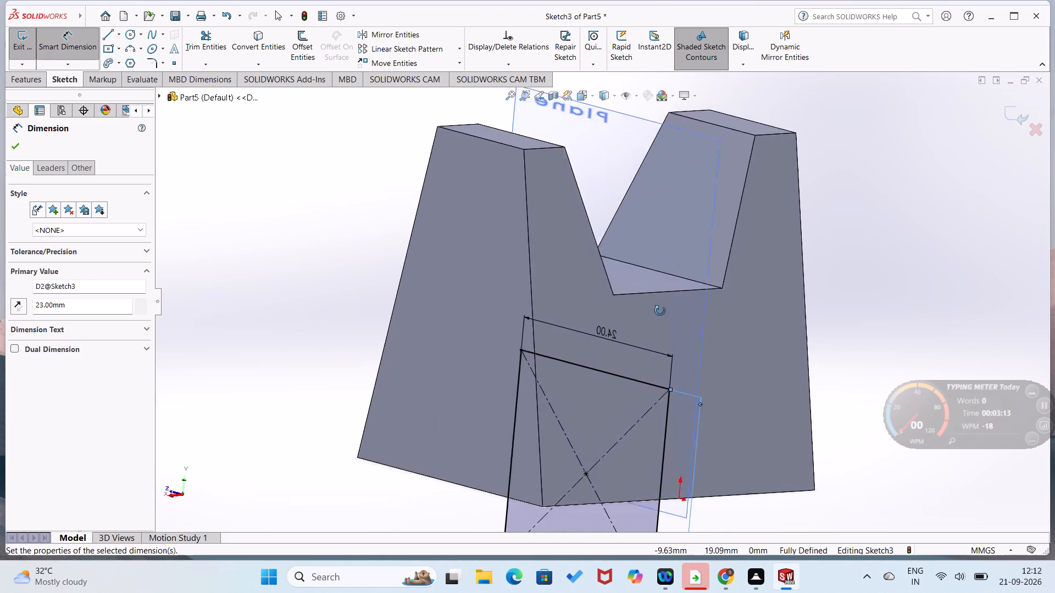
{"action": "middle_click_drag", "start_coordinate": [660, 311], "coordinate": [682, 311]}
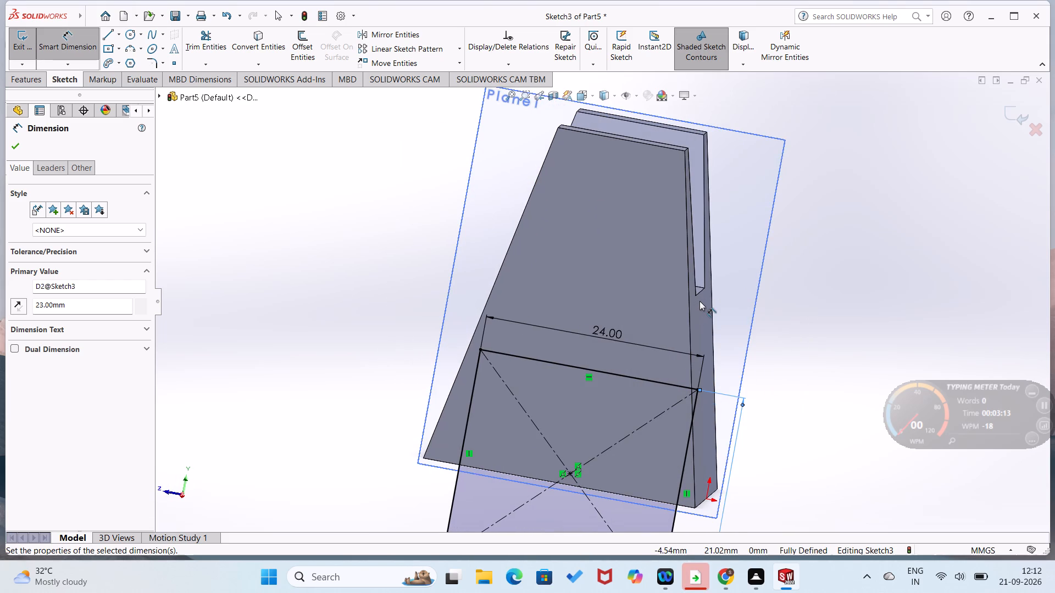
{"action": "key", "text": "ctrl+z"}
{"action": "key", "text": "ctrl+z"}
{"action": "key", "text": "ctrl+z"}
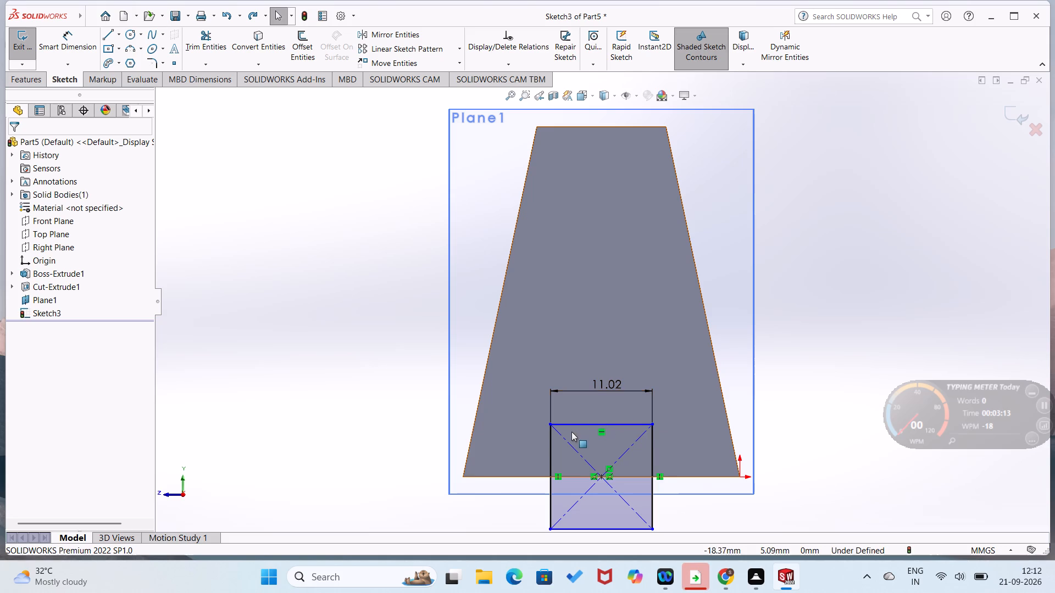
Set the rectangle's width dimension to 38 mm.
{"action": "double_click", "coordinate": [614, 387]}
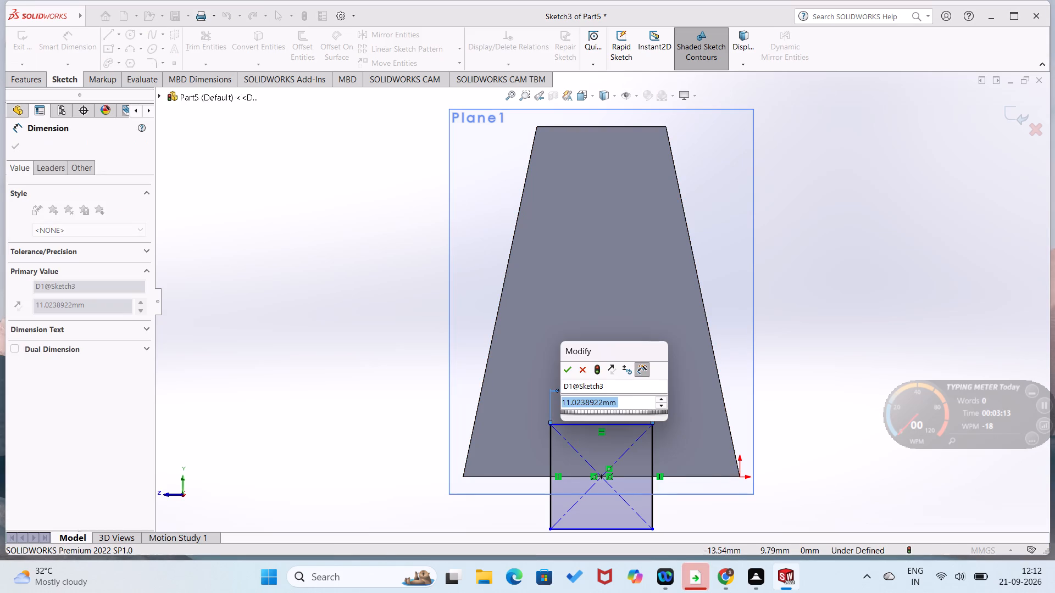
{"action": "type", "text": "38"}
{"action": "key", "text": "Return"}
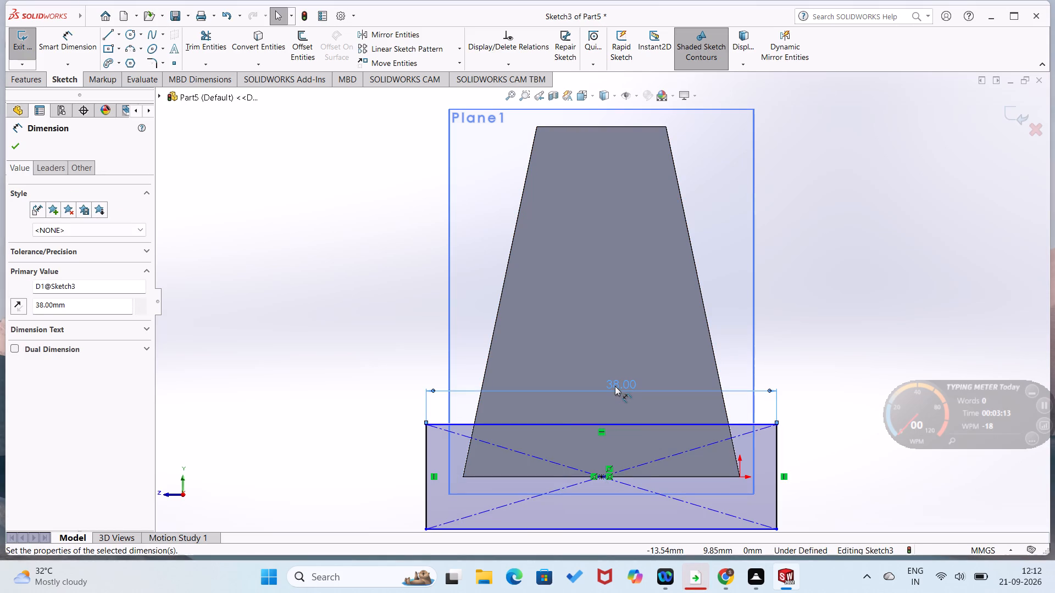
Dimension the rectangle's height as 23 mm.
{"action": "left_click_drag", "start_coordinate": [776, 506], "coordinate": [781, 506]}
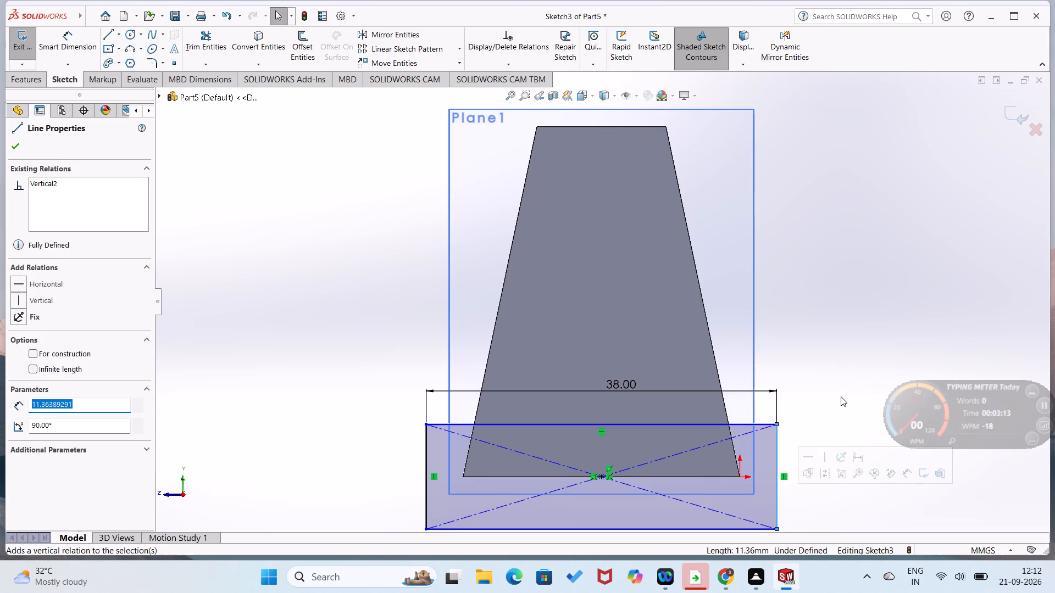
{"action": "right_click_drag", "start_coordinate": [837, 376], "coordinate": [869, 228]}
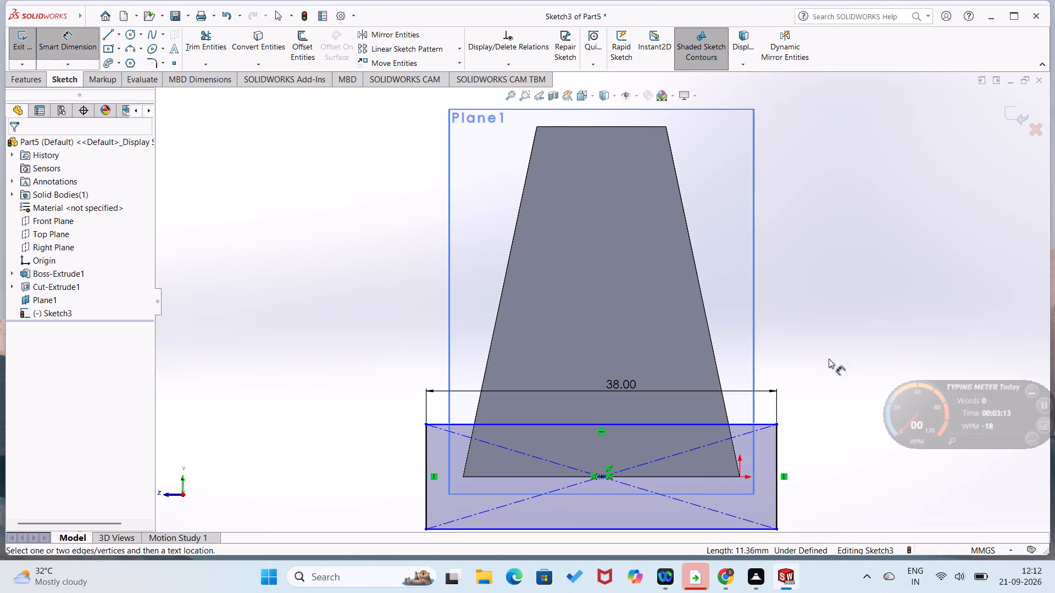
{"action": "left_click", "coordinate": [778, 454]}
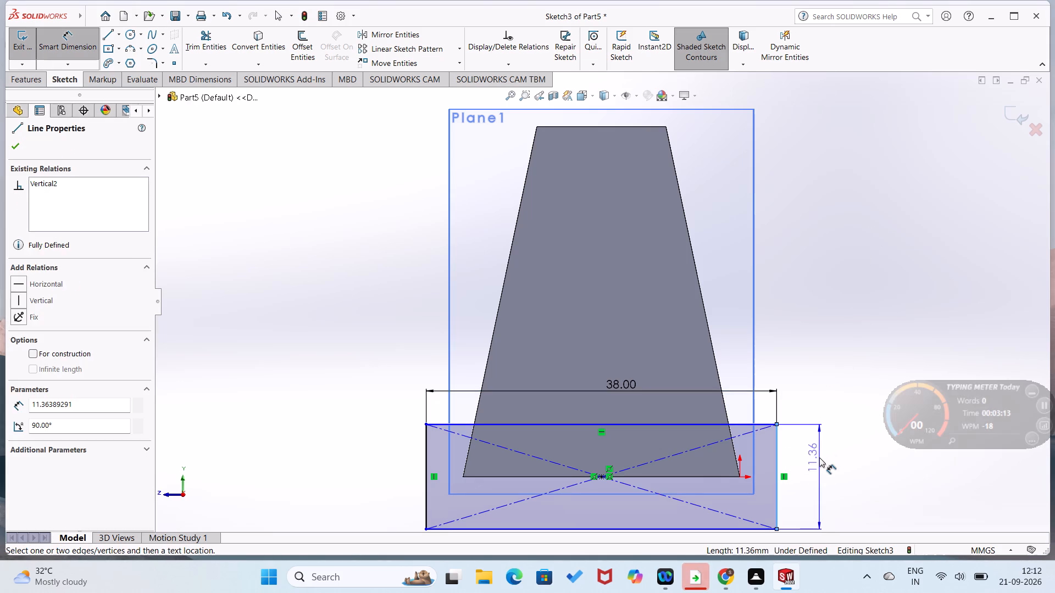
{"action": "left_click", "coordinate": [819, 457]}
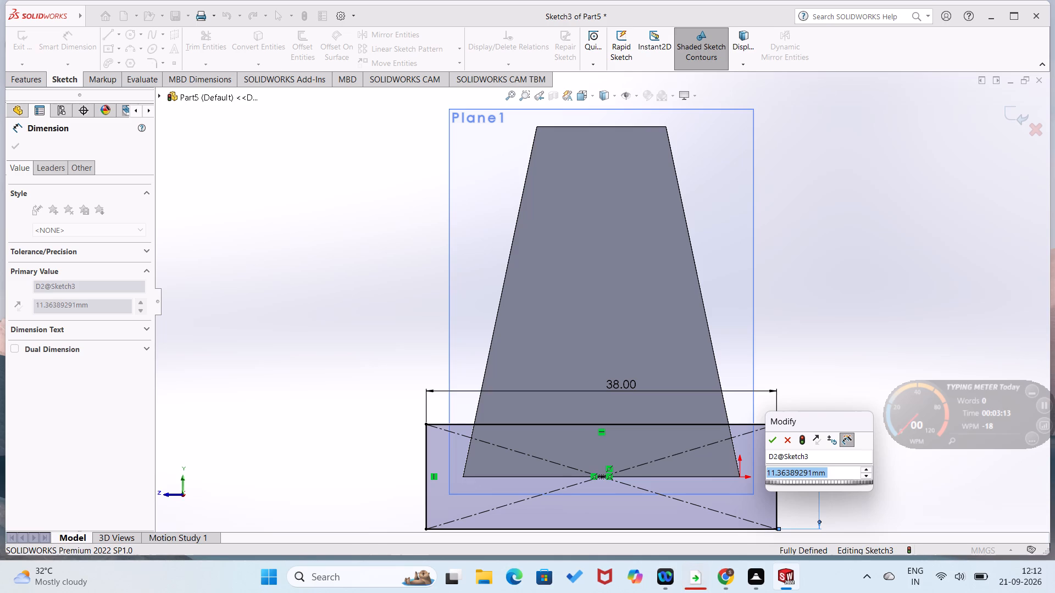
{"action": "type", "text": "23"}
{"action": "key", "text": "Return"}
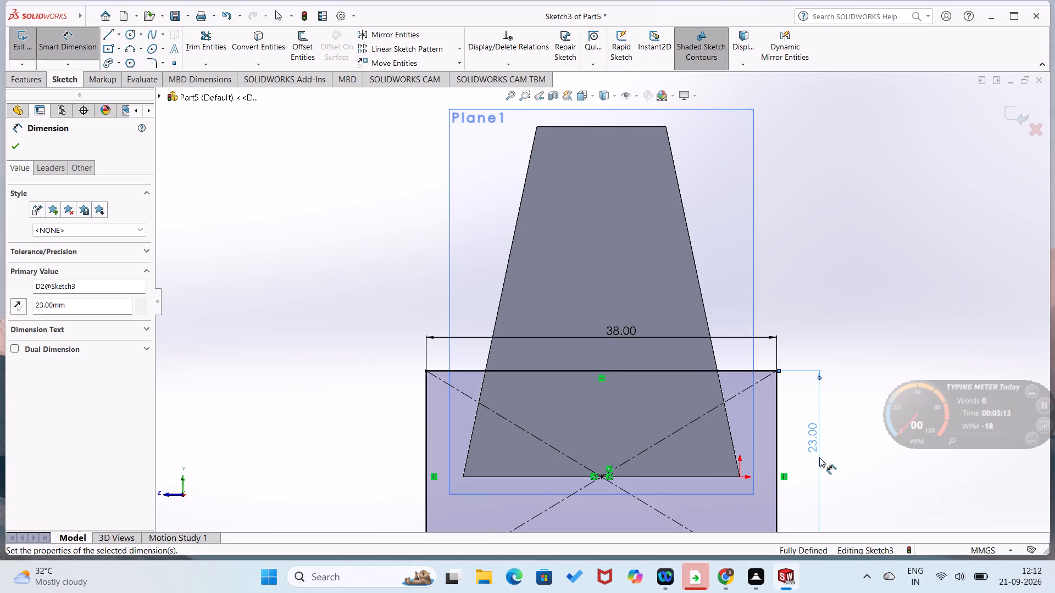
{"action": "left_click", "coordinate": [791, 320]}
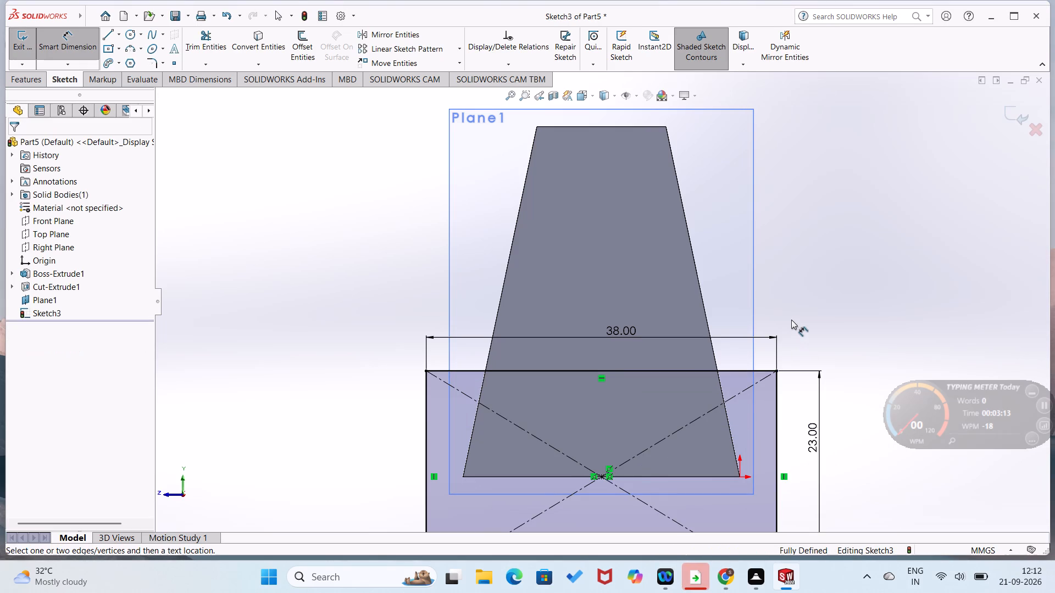
Exit the sketch and extrude the 38 × 23 mm rectangle as a merged boss, Mid Plane, 24 mm deep.
{"action": "left_click", "coordinate": [21, 39]}
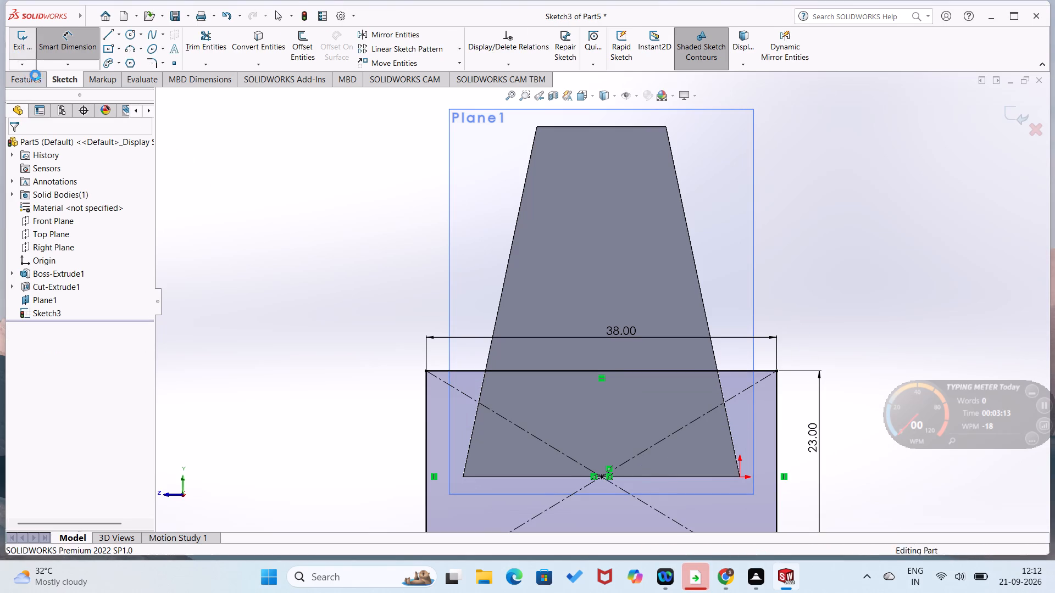
{"action": "left_click", "coordinate": [20, 55]}
{"action": "middle_click_drag", "start_coordinate": [306, 167], "coordinate": [288, 183]}
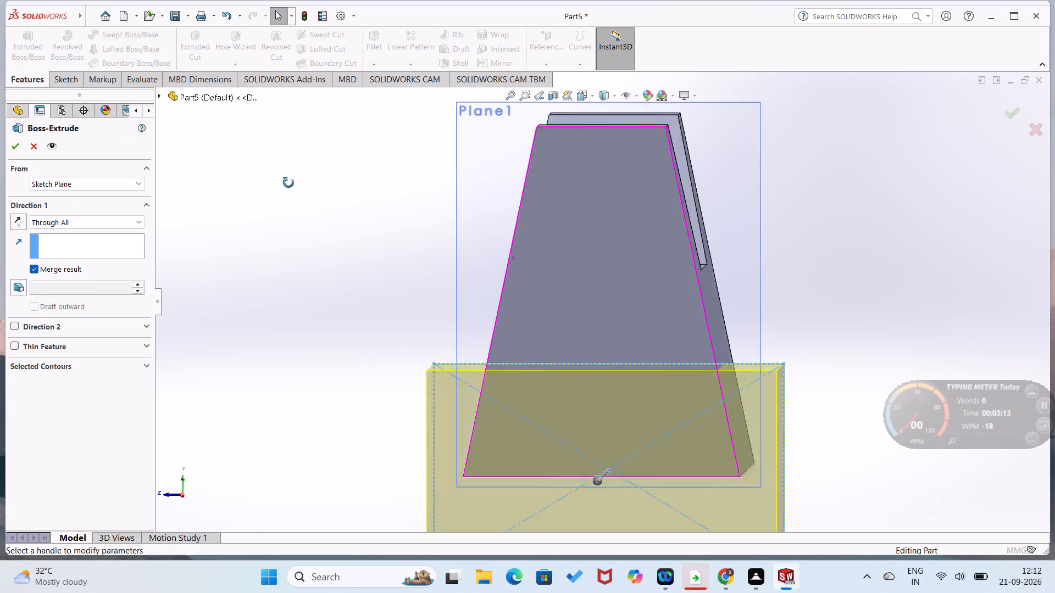
{"action": "middle_click_drag", "start_coordinate": [288, 183], "coordinate": [231, 202]}
{"action": "left_click", "coordinate": [136, 219]}
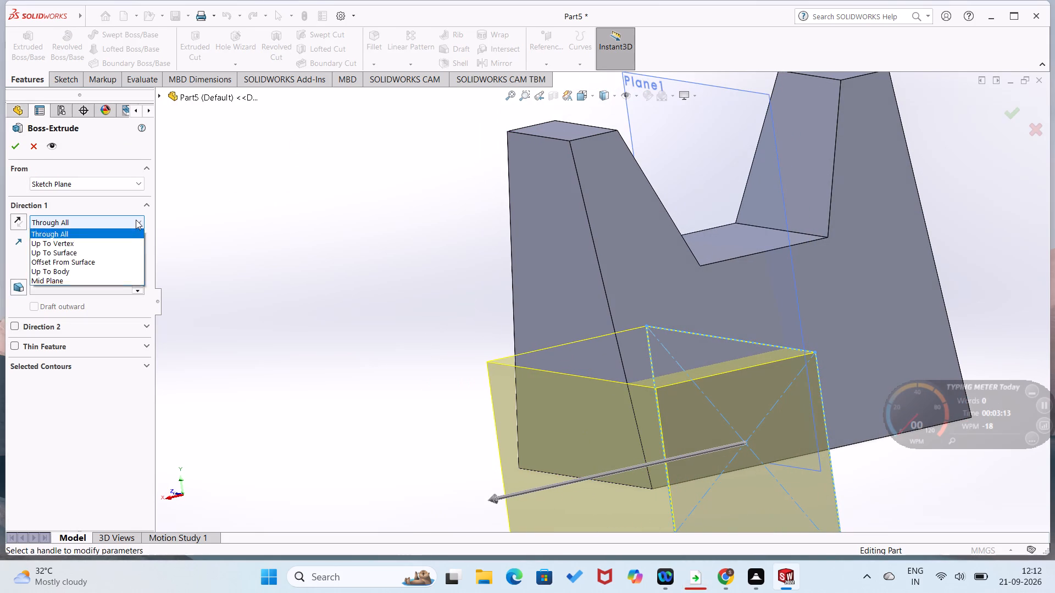
{"action": "left_click", "coordinate": [123, 300]}
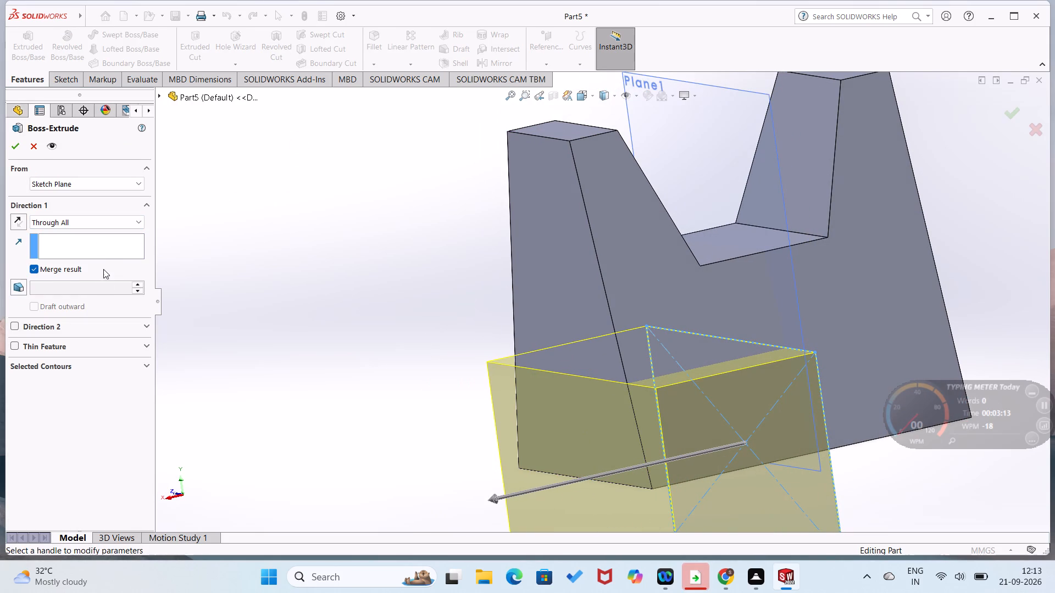
{"action": "left_click", "coordinate": [136, 222]}
{"action": "left_click", "coordinate": [134, 295]}
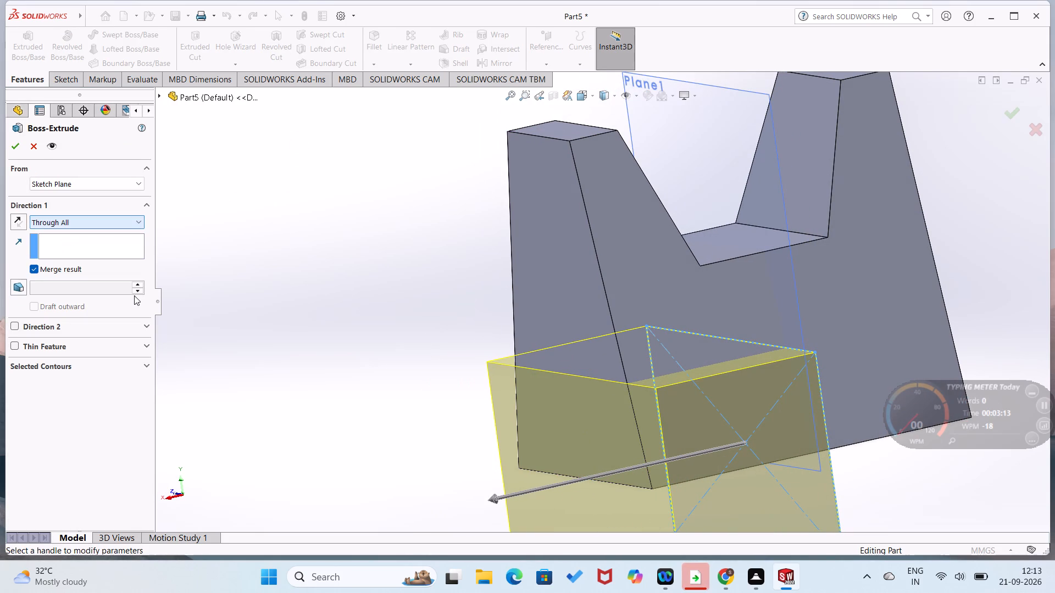
{"action": "left_click", "coordinate": [130, 225]}
{"action": "left_click", "coordinate": [116, 255]}
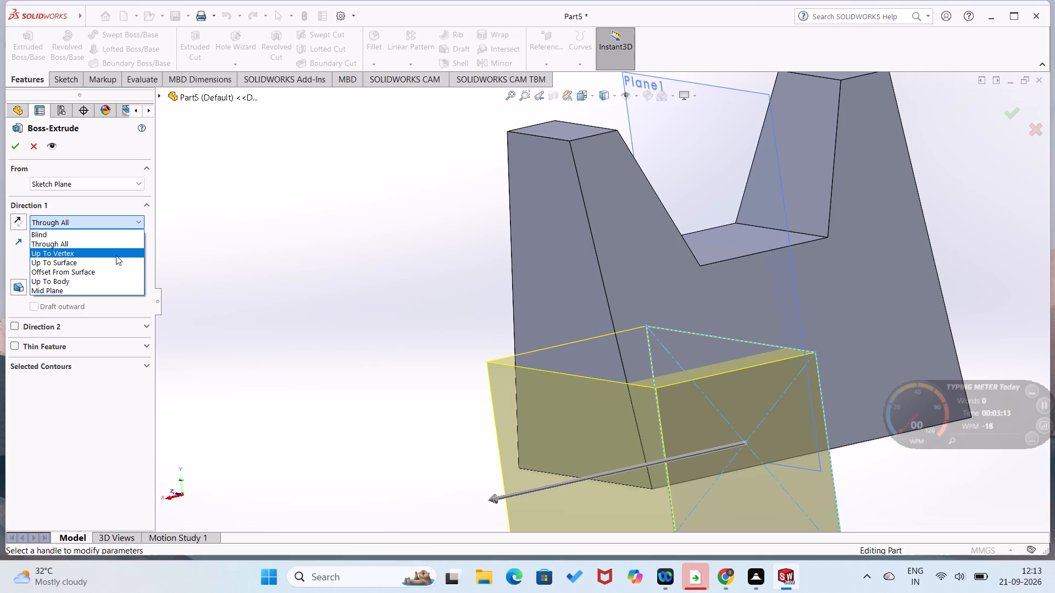
{"action": "left_click", "coordinate": [134, 222]}
{"action": "left_click", "coordinate": [128, 285]}
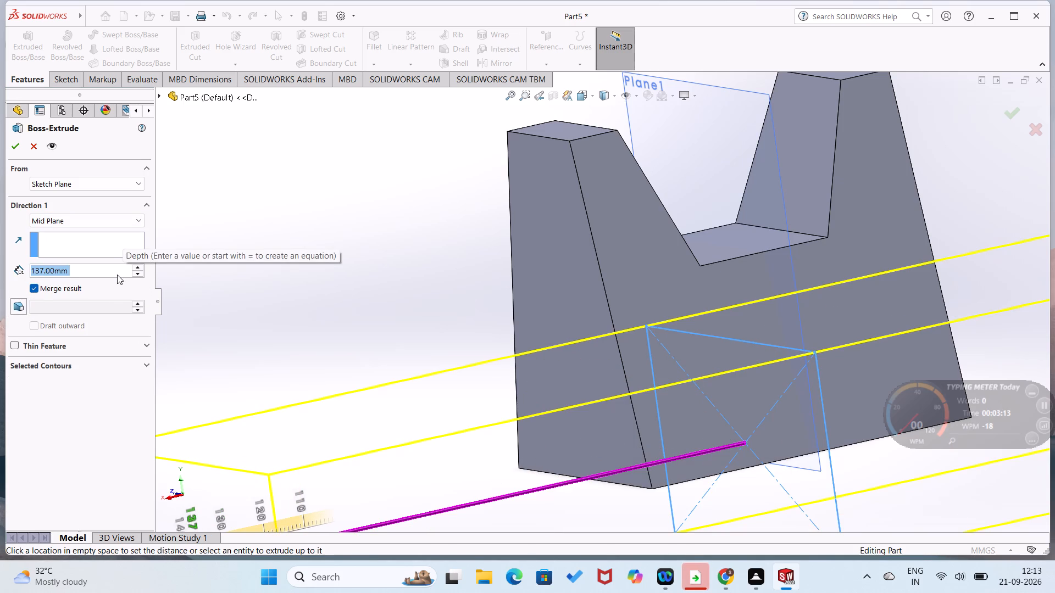
{"action": "key", "text": "2"}
{"action": "key", "text": "4"}
{"action": "key", "text": "Return"}
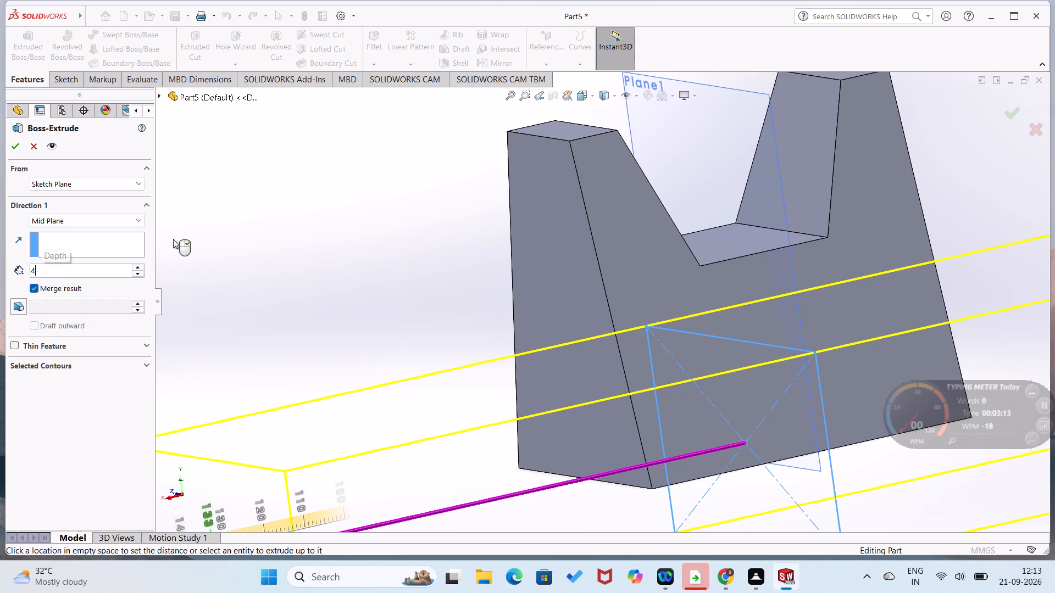
{"action": "type", "text": "24"}
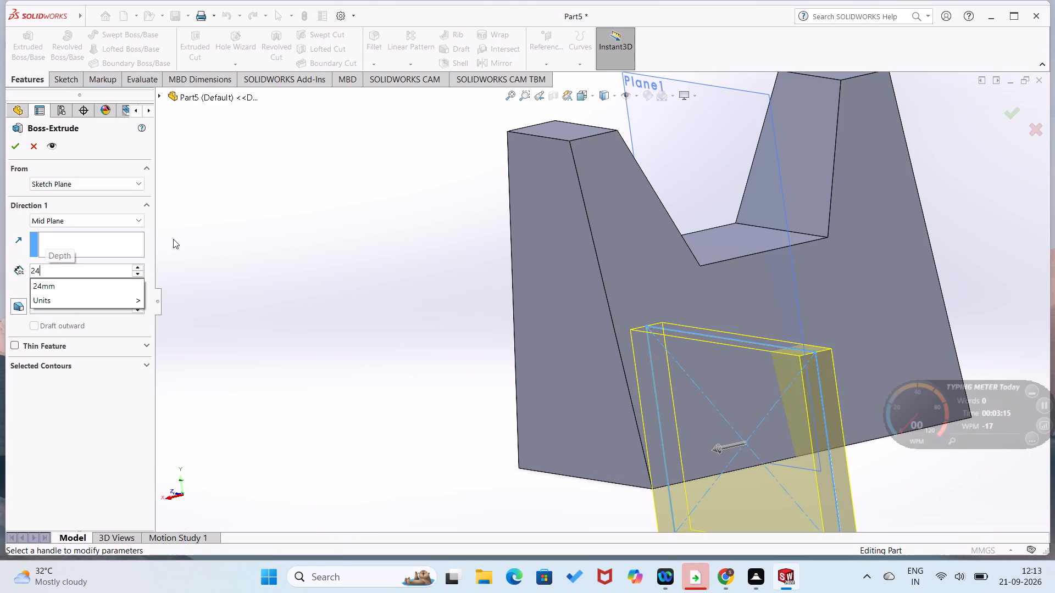
{"action": "key", "text": "Return"}
{"action": "scroll", "coordinate": [163, 334], "scroll_direction": "up", "scroll_amount": 1}
{"action": "middle_click_drag", "start_coordinate": [173, 325], "coordinate": [156, 328]}
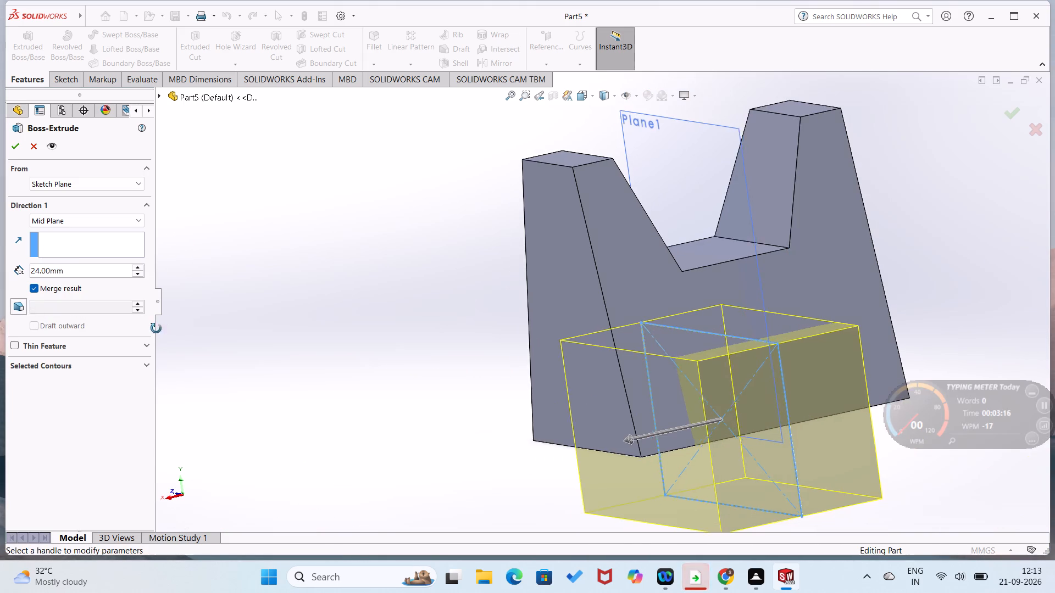
{"action": "middle_click_drag", "start_coordinate": [156, 328], "coordinate": [131, 335]}
{"action": "left_click", "coordinate": [19, 146]}
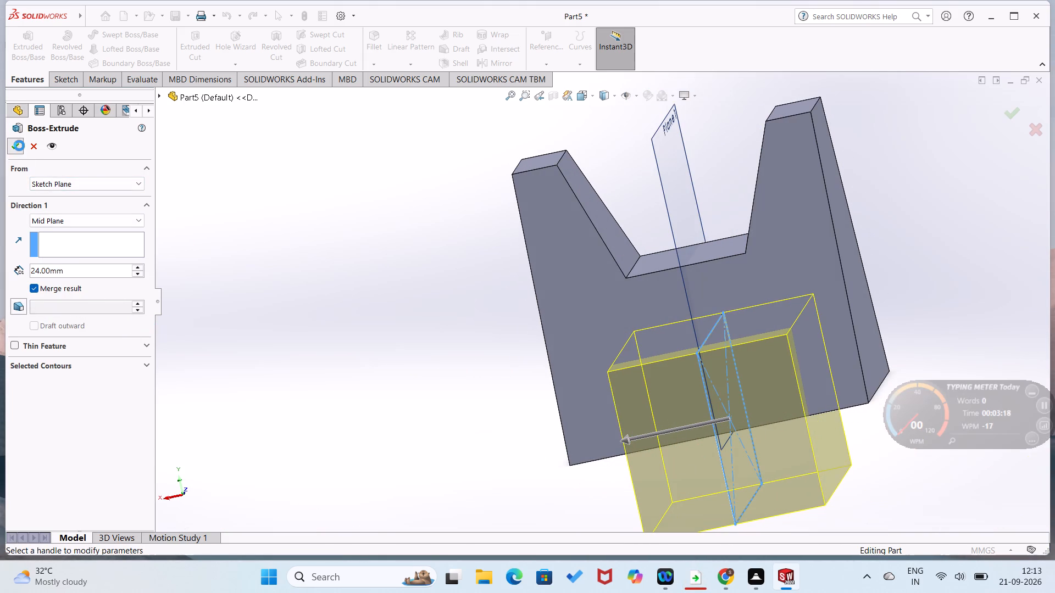
{"action": "left_click", "coordinate": [230, 219]}
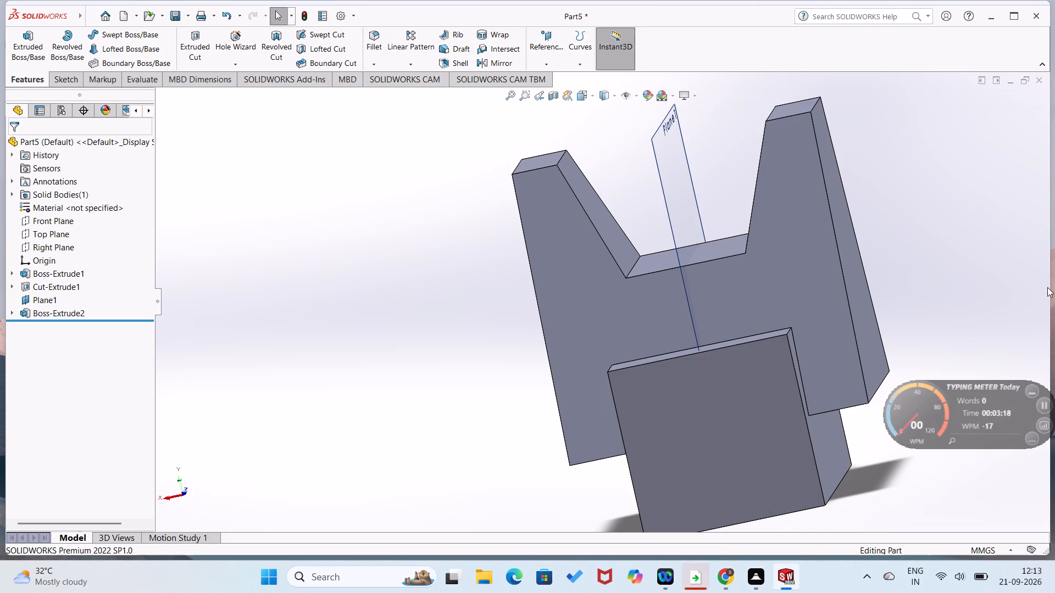
Close the notched block part without saving its changes.
{"action": "left_click", "coordinate": [1037, 74]}
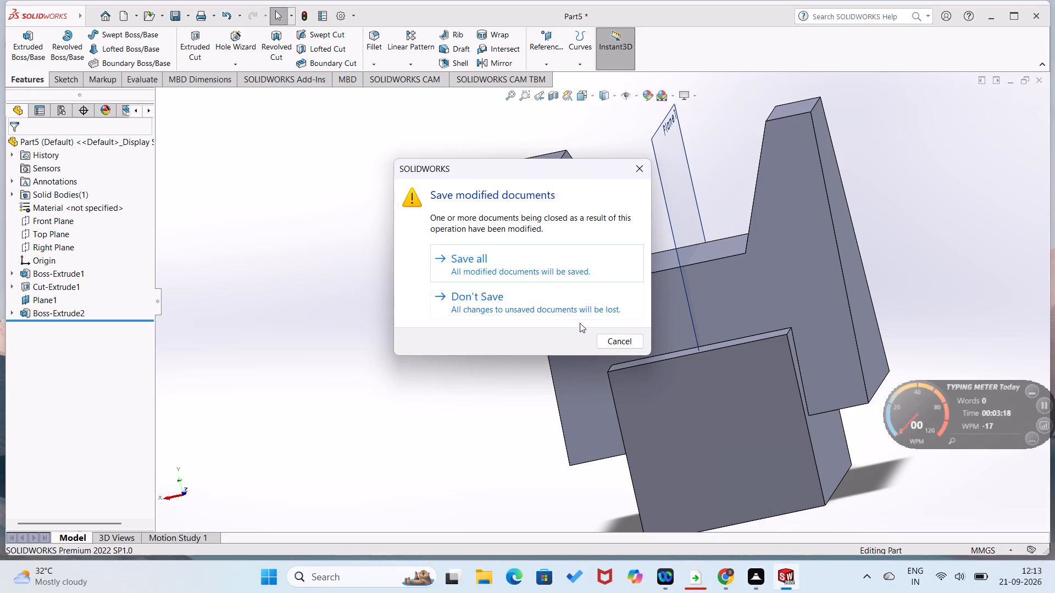
{"action": "left_click", "coordinate": [579, 323]}
{"action": "left_click", "coordinate": [583, 308]}
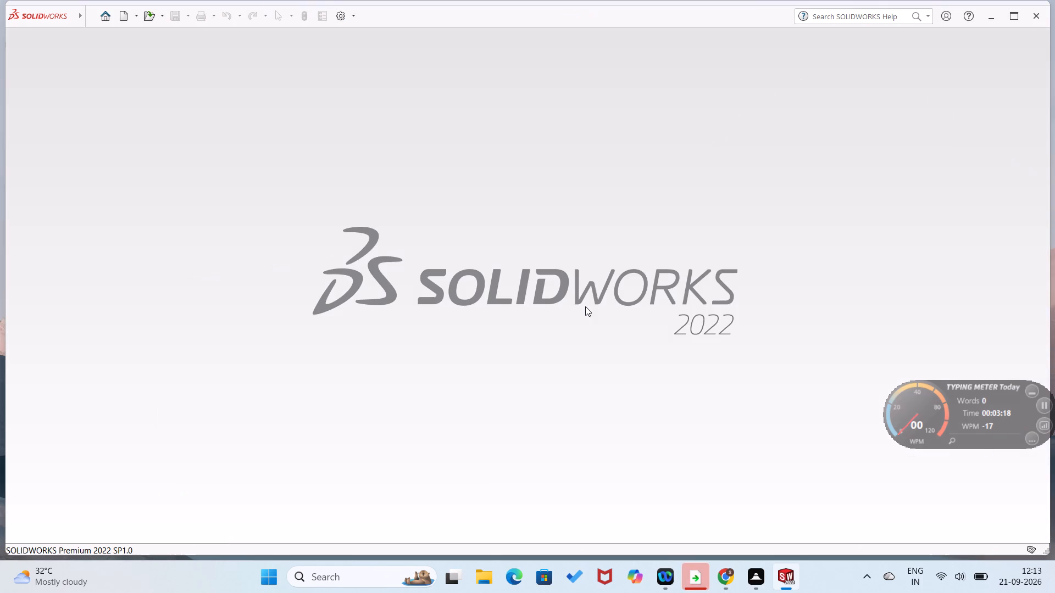
Create a new part document.
{"action": "left_click", "coordinate": [105, 10]}
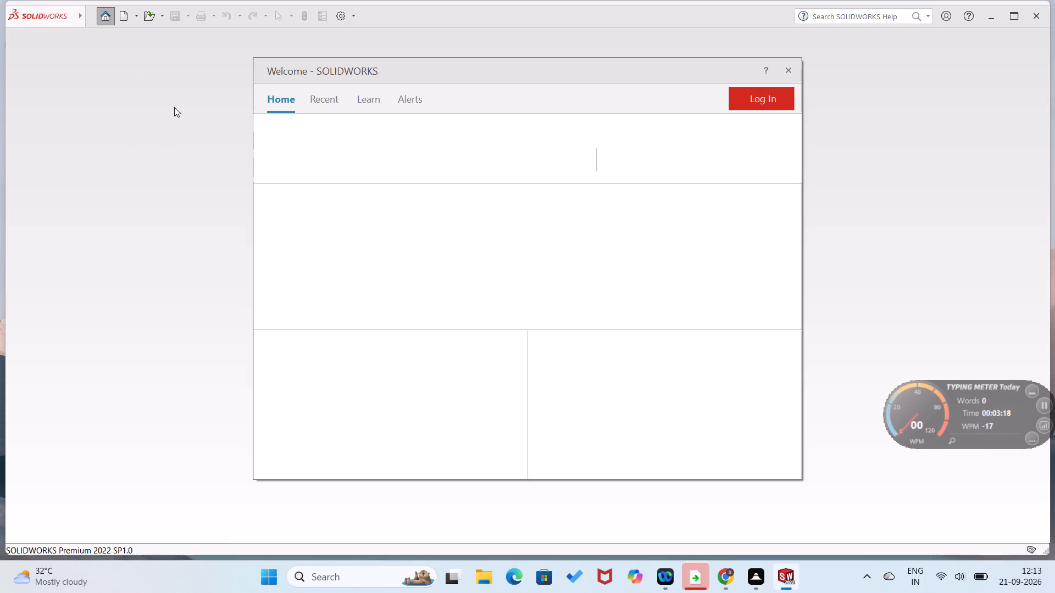
{"action": "left_click", "coordinate": [298, 165]}
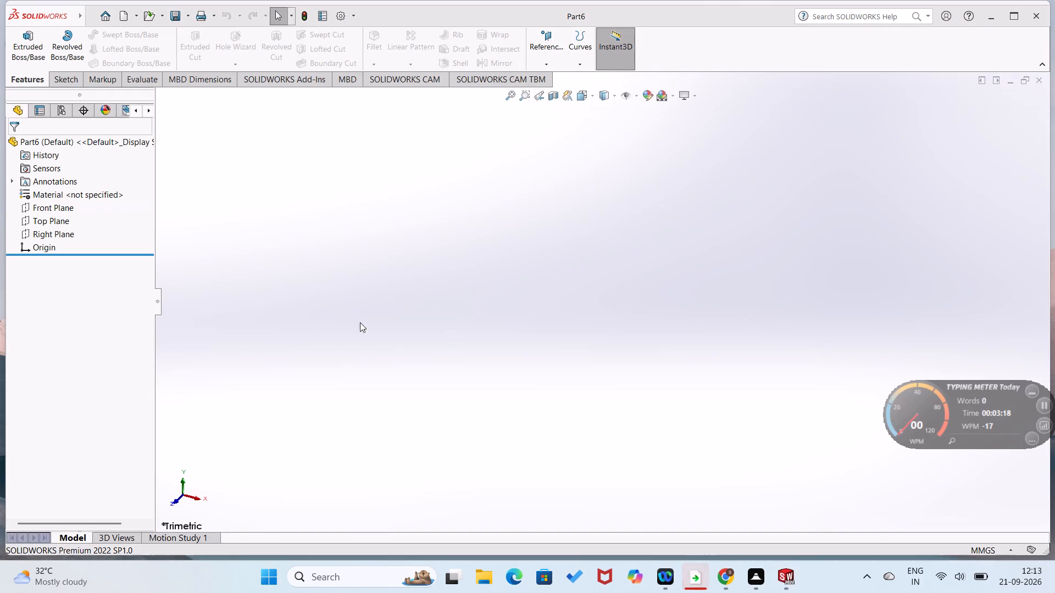
Sketch a four-line rectangular outline on the Front Plane, starting at the origin, about 102 mm wide and 75 mm high.
{"action": "left_click", "coordinate": [44, 208]}
{"action": "left_click", "coordinate": [54, 198]}
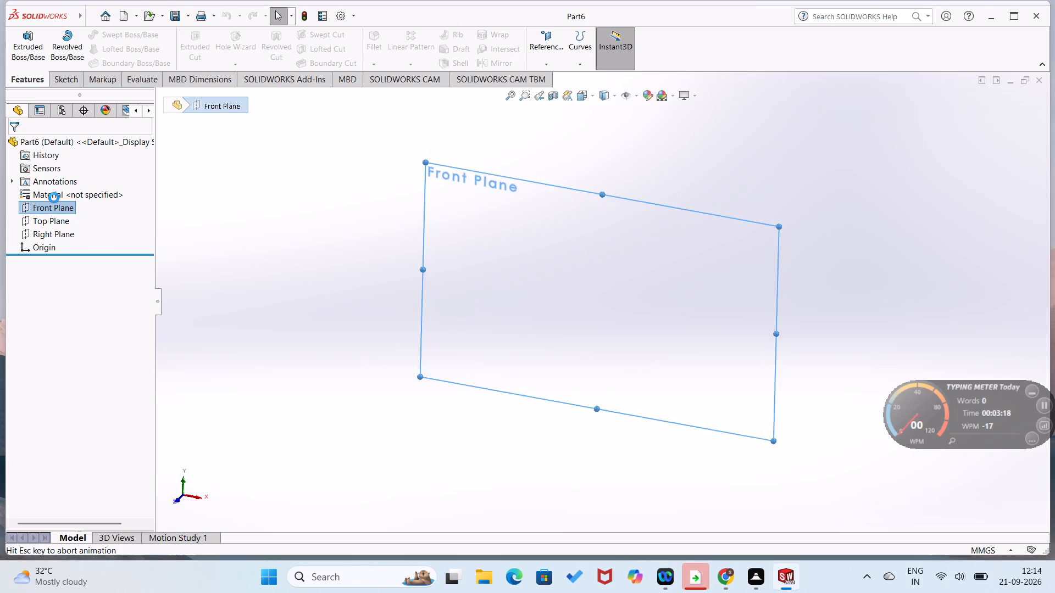
{"action": "right_click_drag", "start_coordinate": [495, 317], "coordinate": [193, 430]}
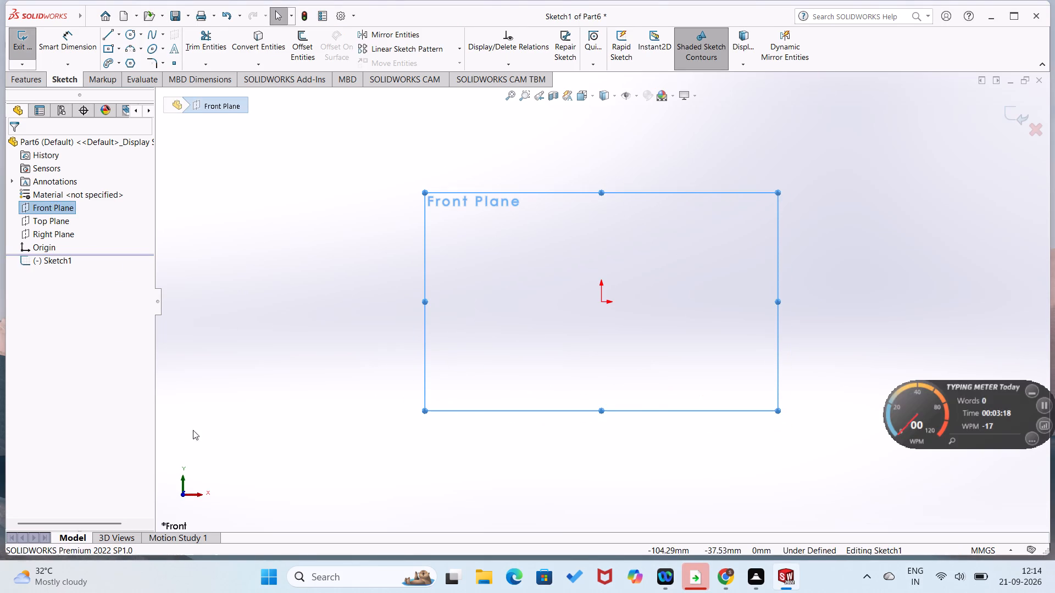
{"action": "right_click_drag", "start_coordinate": [193, 430], "coordinate": [200, 426]}
{"action": "left_click", "coordinate": [599, 299]}
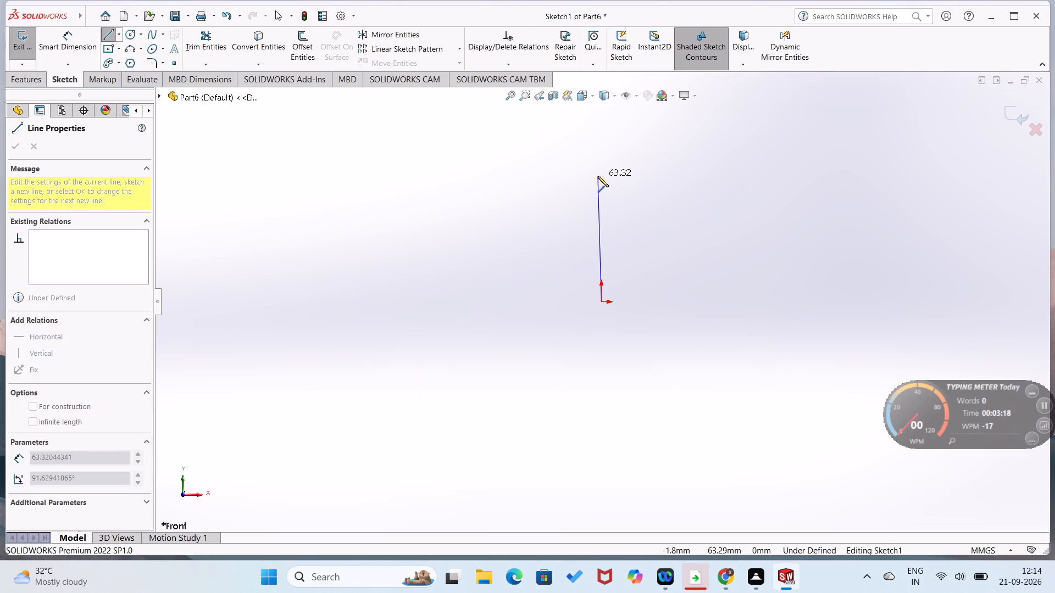
{"action": "left_click", "coordinate": [601, 152]}
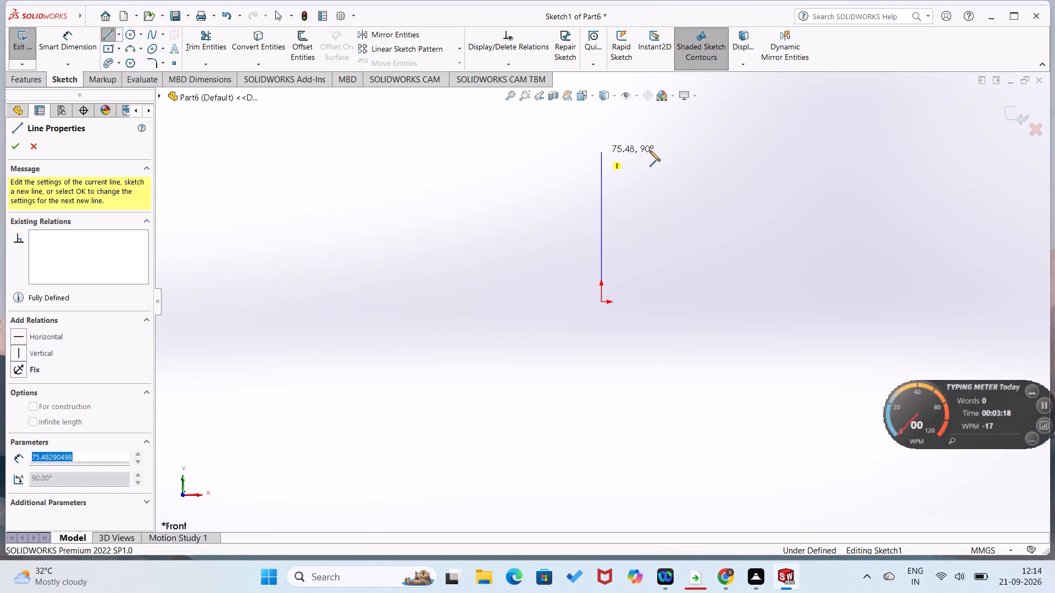
{"action": "left_click", "coordinate": [800, 152]}
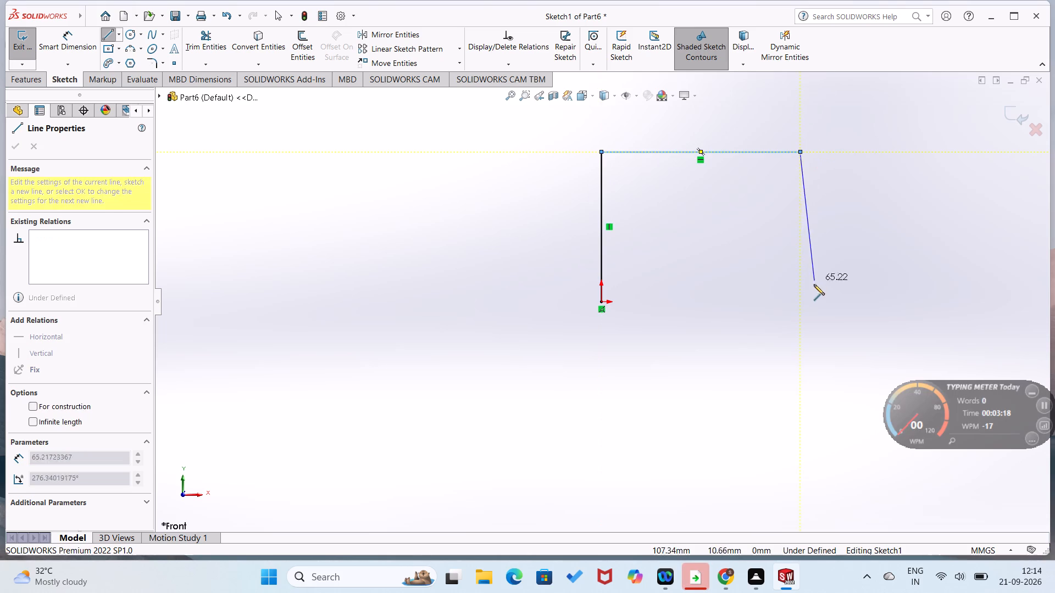
{"action": "left_click", "coordinate": [802, 304]}
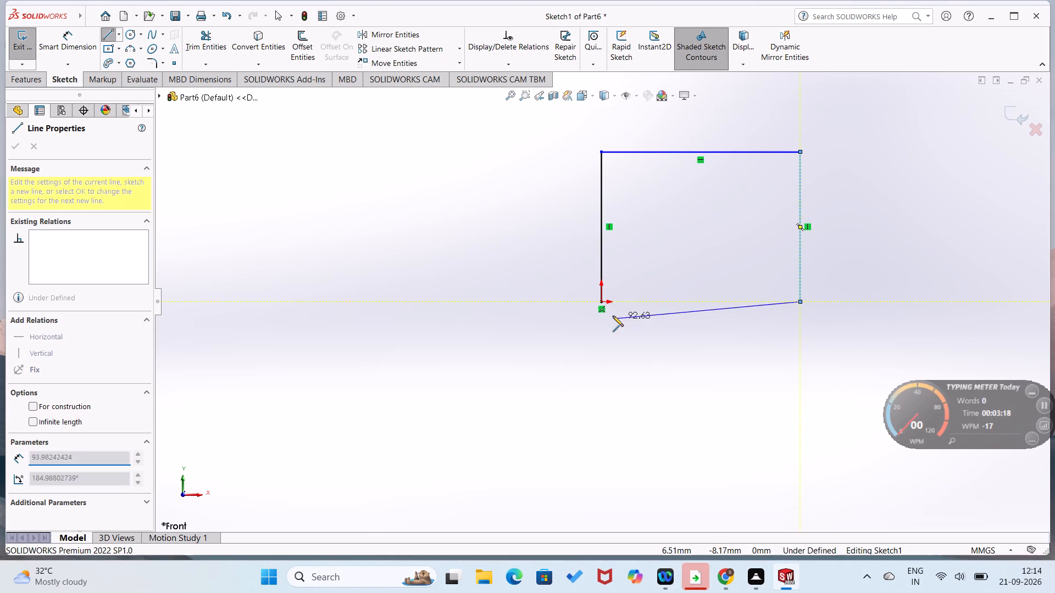
{"action": "left_click", "coordinate": [597, 301]}
Dimension the outline's bottom line as 100 mm.
{"action": "right_click_drag", "start_coordinate": [481, 346], "coordinate": [519, 228]}
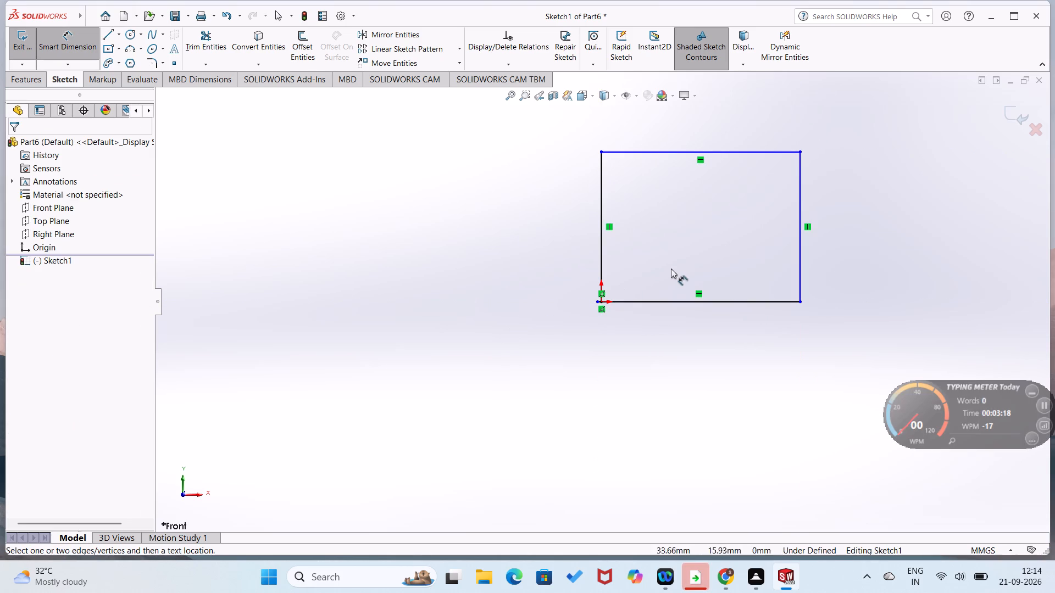
{"action": "left_click", "coordinate": [703, 301]}
{"action": "left_click", "coordinate": [706, 331]}
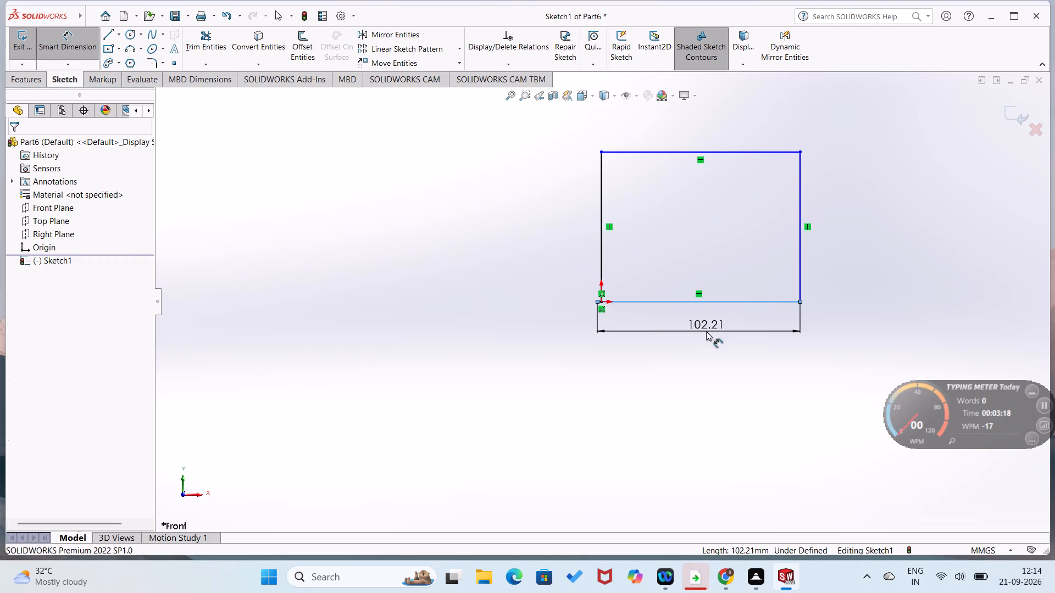
{"action": "type", "text": "100"}
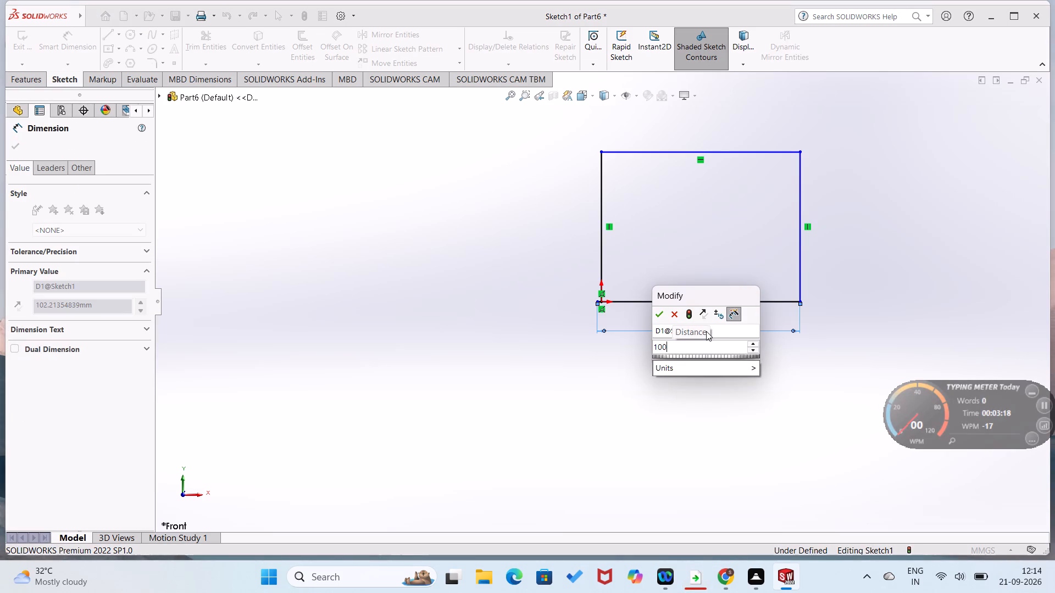
{"action": "key", "text": "Return"}
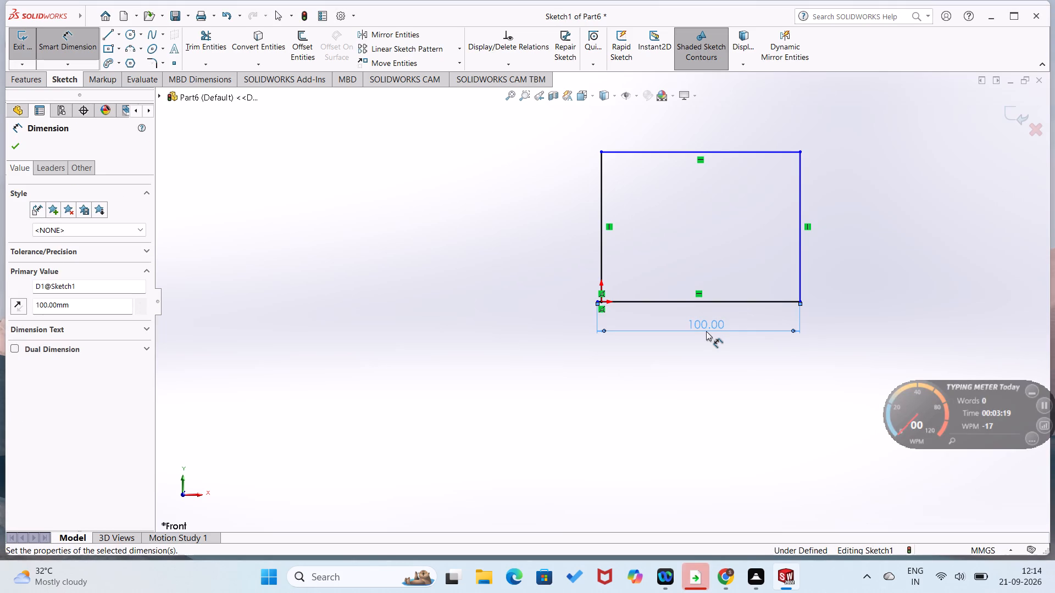
Dimension the outline's left vertical line as 80 mm.
{"action": "left_click", "coordinate": [600, 264]}
{"action": "left_click", "coordinate": [574, 264]}
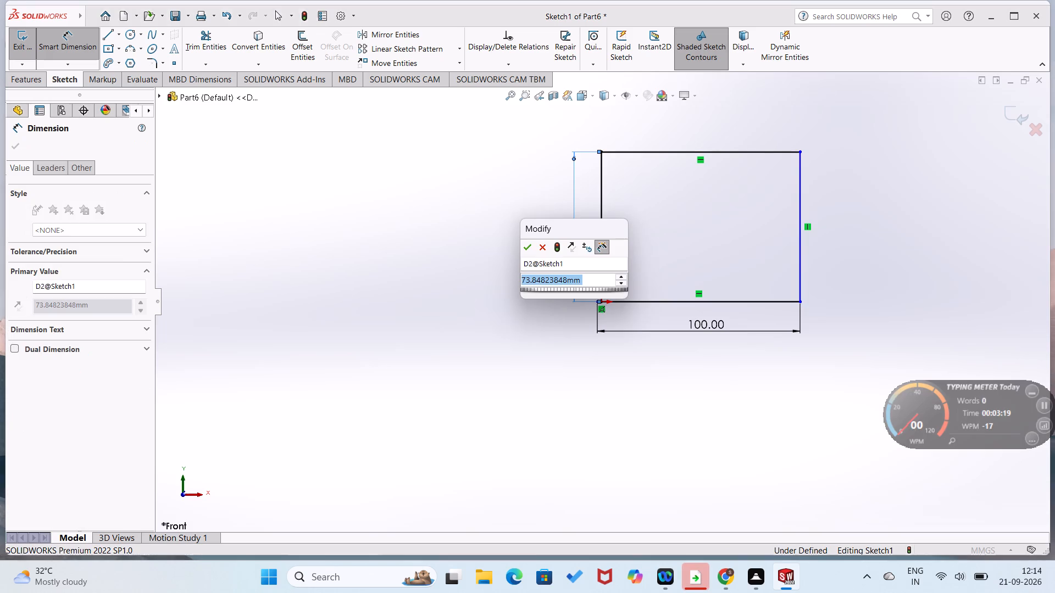
{"action": "type", "text": "22"}
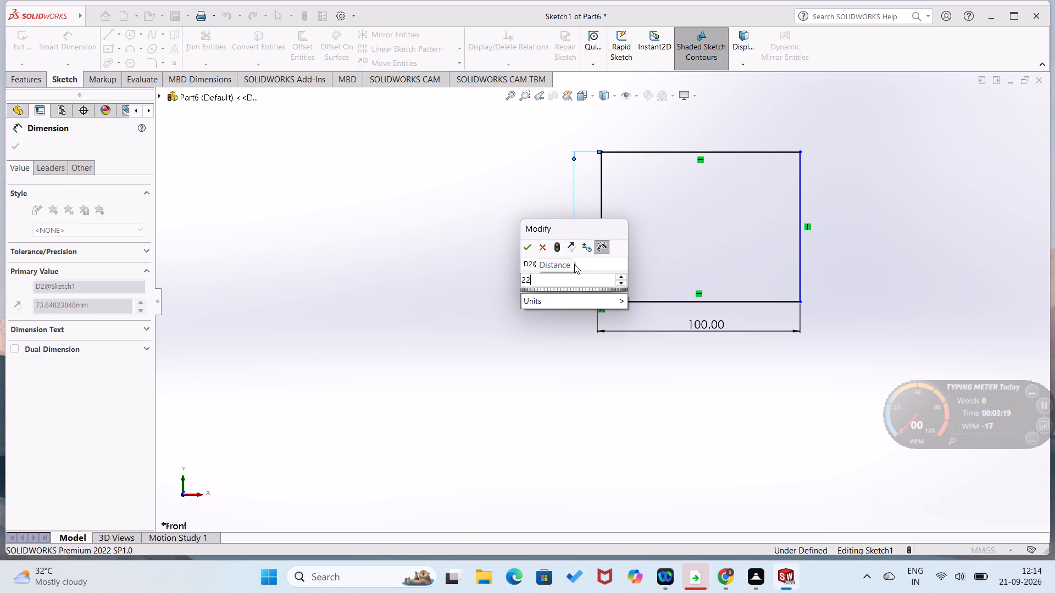
{"action": "key", "text": "plus"}
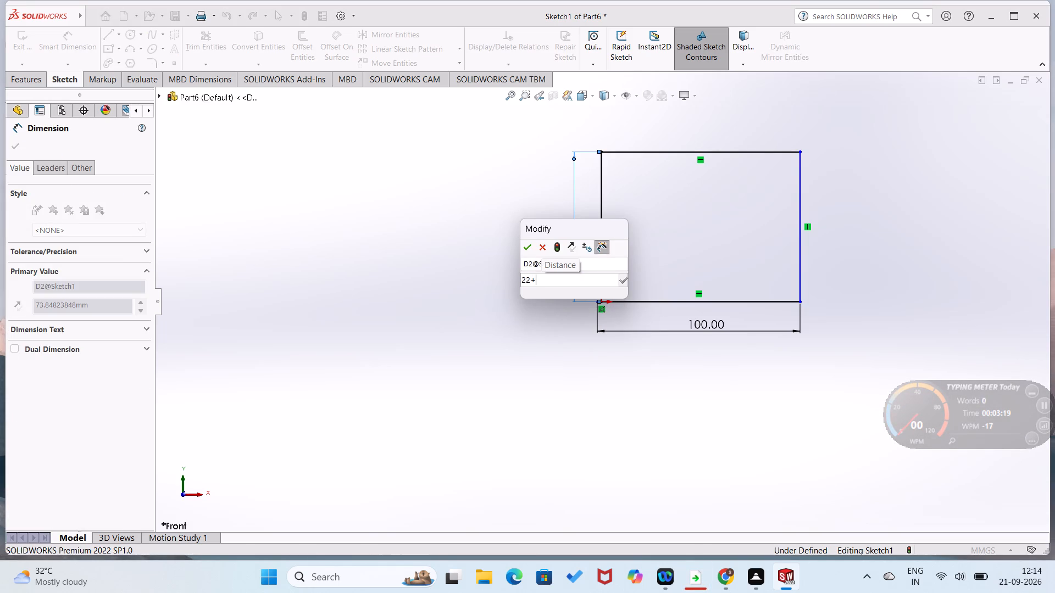
{"action": "type", "text": "36+22"}
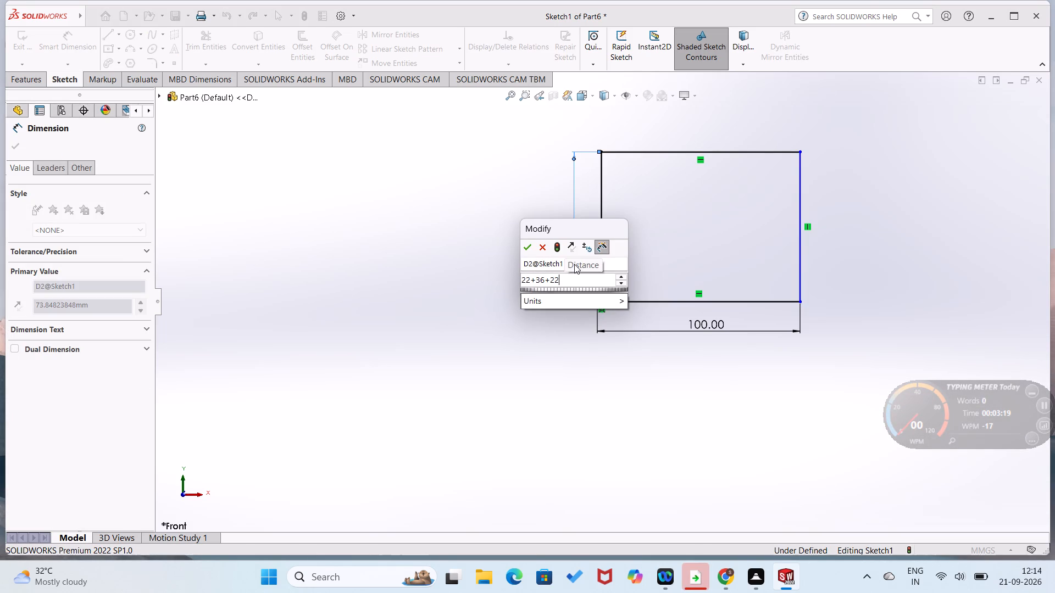
{"action": "key", "text": "Return"}
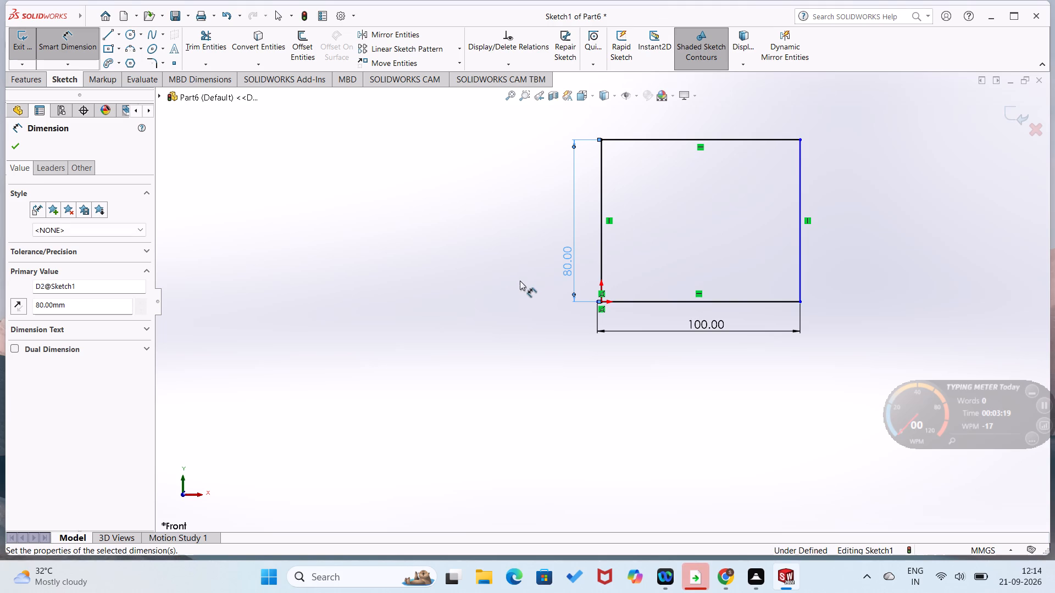
{"action": "left_click", "coordinate": [506, 288]}
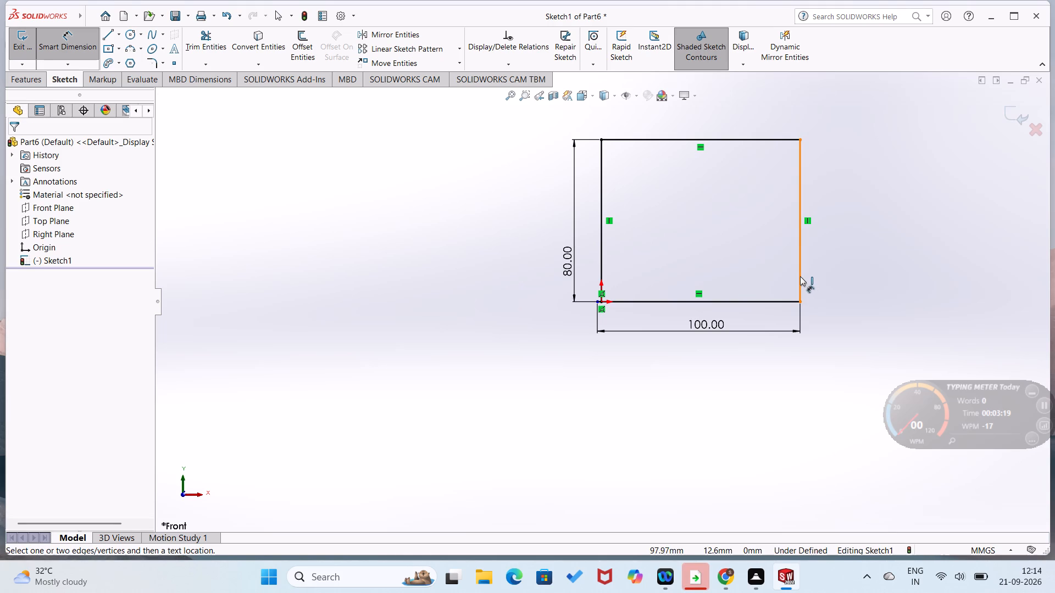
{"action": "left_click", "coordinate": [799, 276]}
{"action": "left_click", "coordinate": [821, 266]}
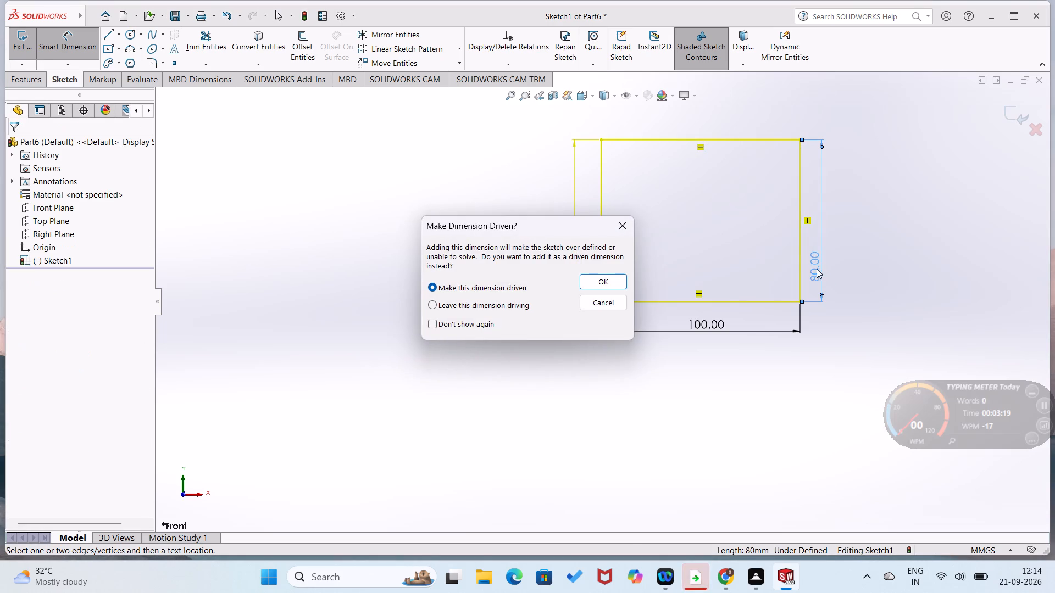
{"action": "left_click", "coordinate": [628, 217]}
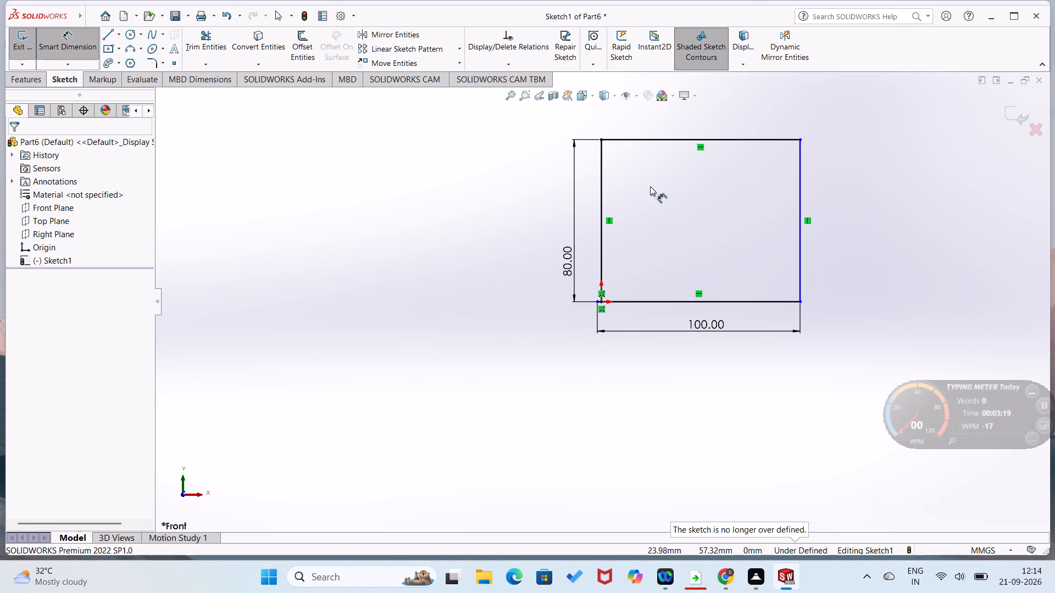
Close the outline by moving the bottom line's free left endpoint onto the origin.
{"action": "scroll", "coordinate": [611, 273], "scroll_direction": "down", "scroll_amount": 6}
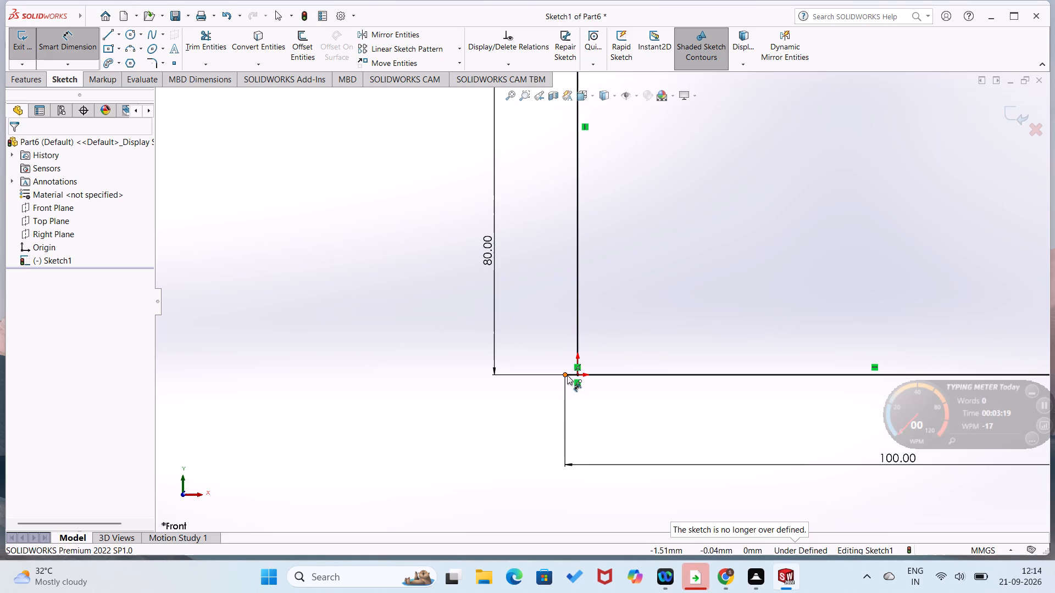
{"action": "key", "text": "Escape"}
{"action": "key", "text": "Escape"}
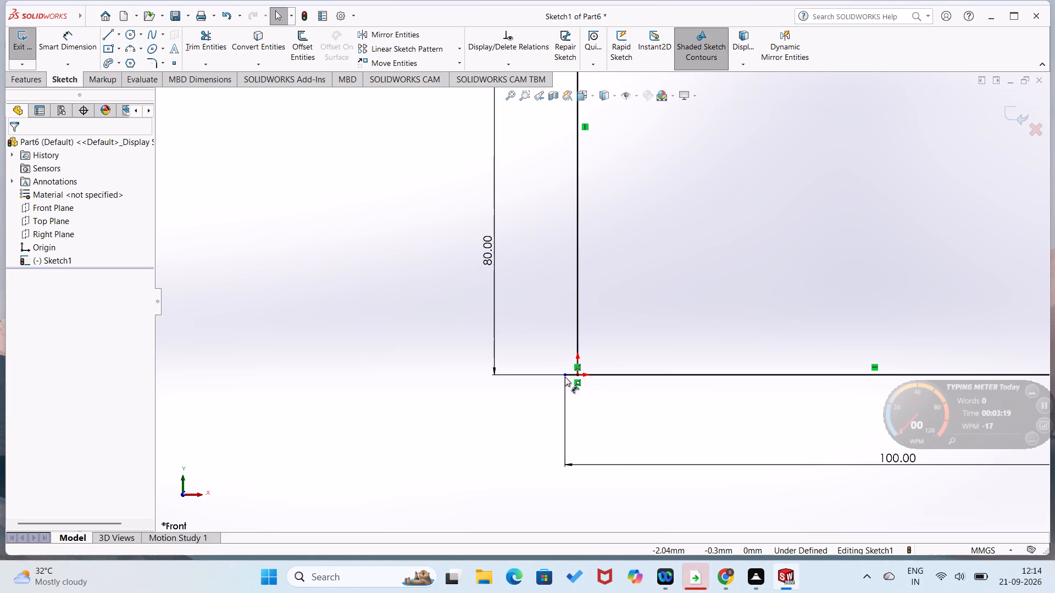
{"action": "left_click_drag", "start_coordinate": [566, 376], "coordinate": [584, 374]}
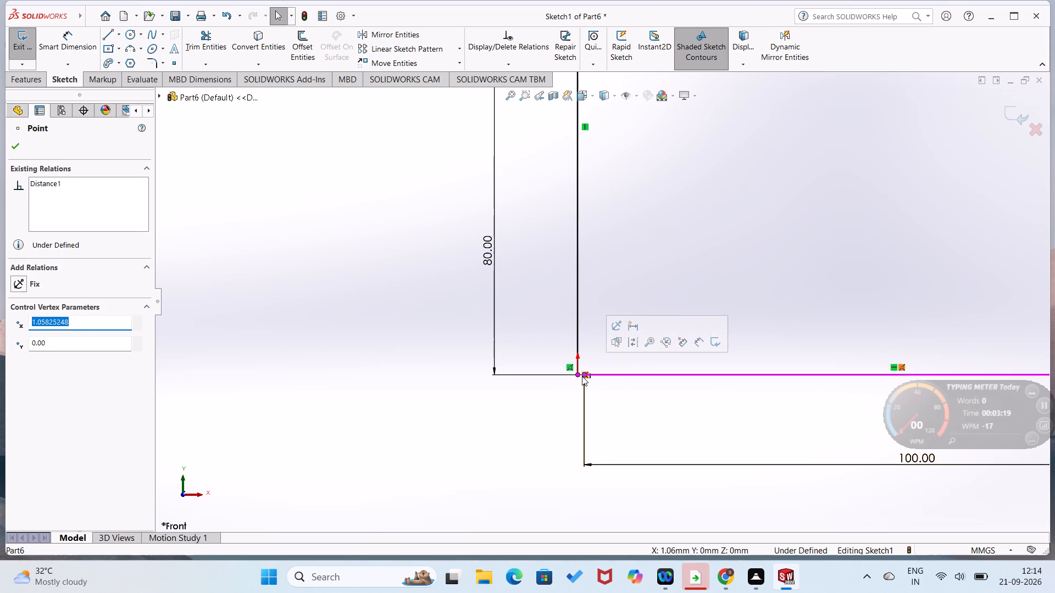
{"action": "scroll", "coordinate": [582, 376], "scroll_direction": "down", "scroll_amount": 12}
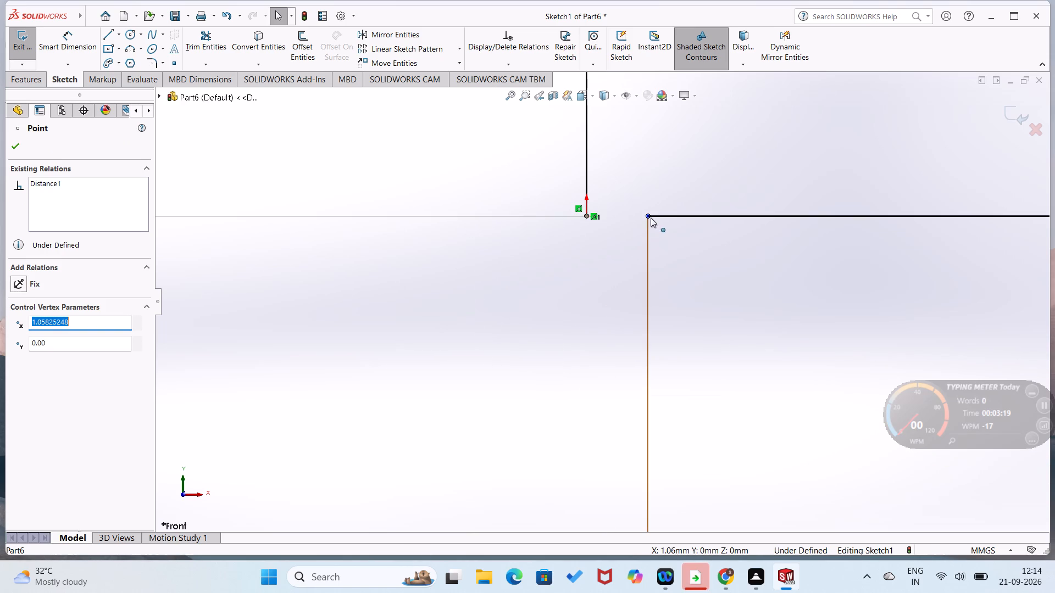
{"action": "left_click_drag", "start_coordinate": [645, 214], "coordinate": [592, 221]}
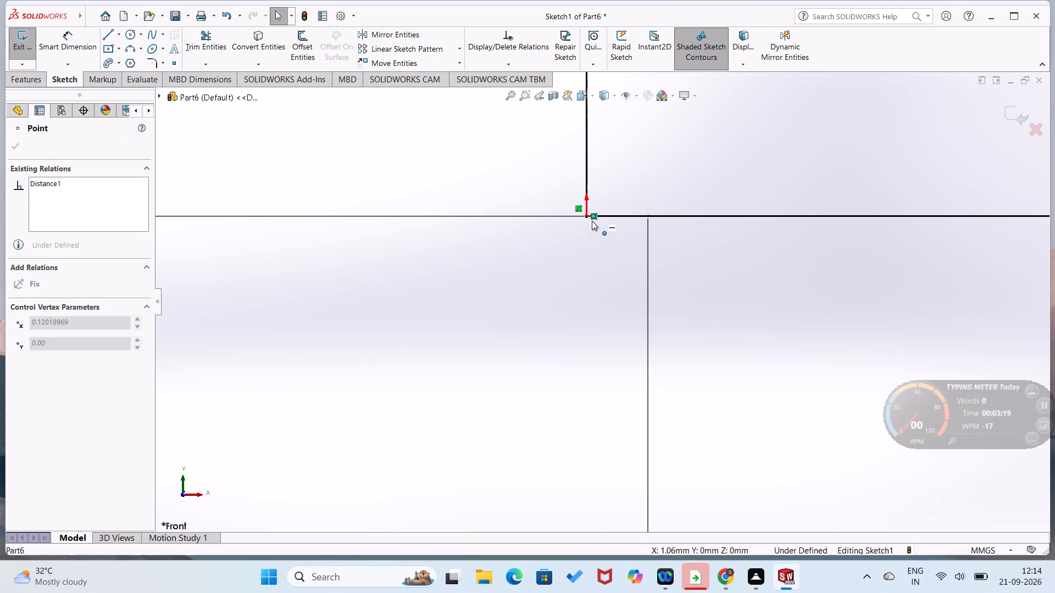
{"action": "left_click_drag", "start_coordinate": [592, 221], "coordinate": [587, 219]}
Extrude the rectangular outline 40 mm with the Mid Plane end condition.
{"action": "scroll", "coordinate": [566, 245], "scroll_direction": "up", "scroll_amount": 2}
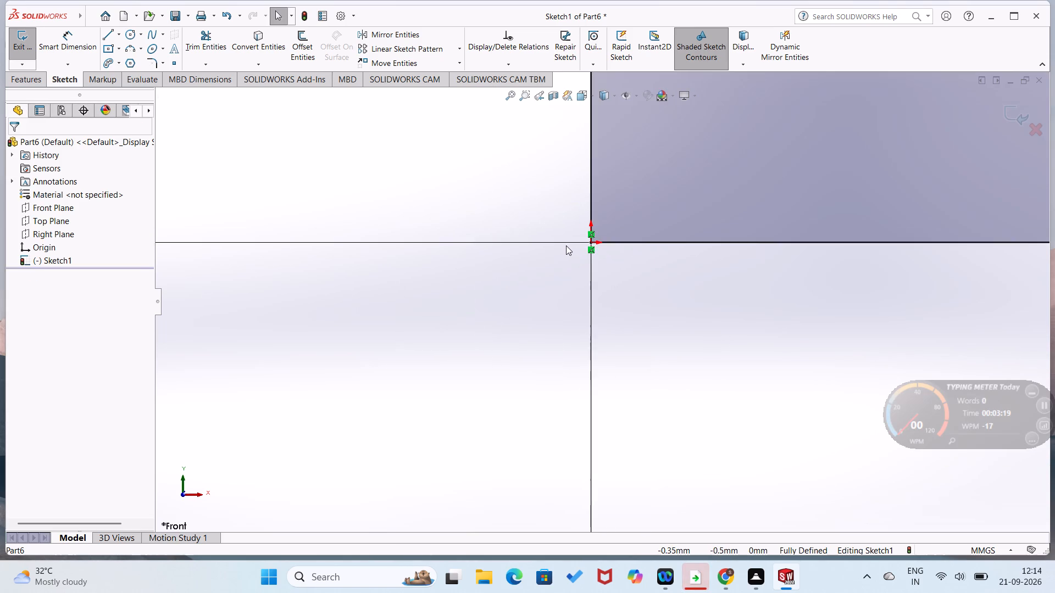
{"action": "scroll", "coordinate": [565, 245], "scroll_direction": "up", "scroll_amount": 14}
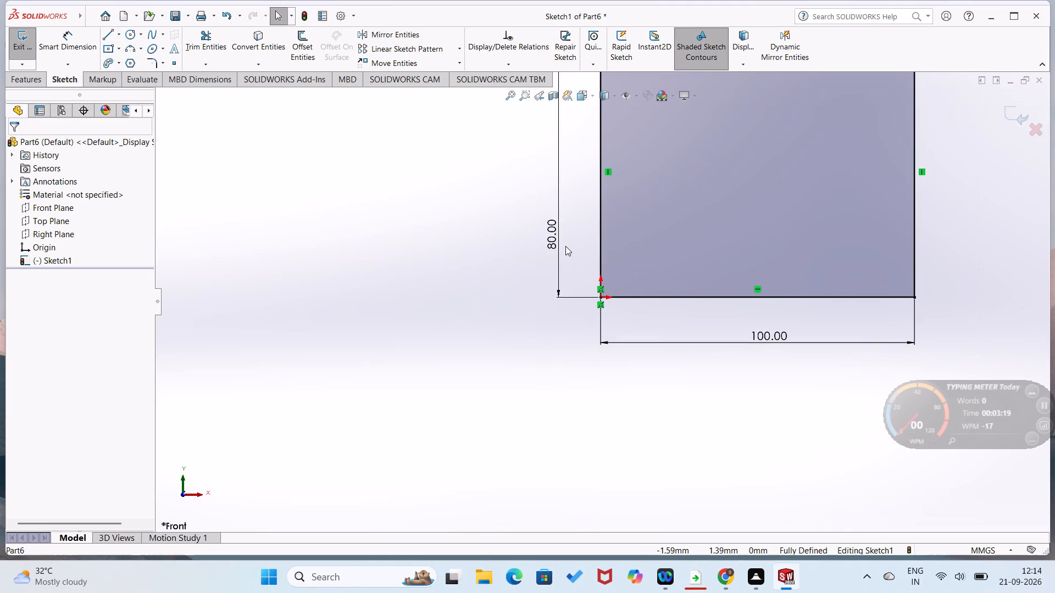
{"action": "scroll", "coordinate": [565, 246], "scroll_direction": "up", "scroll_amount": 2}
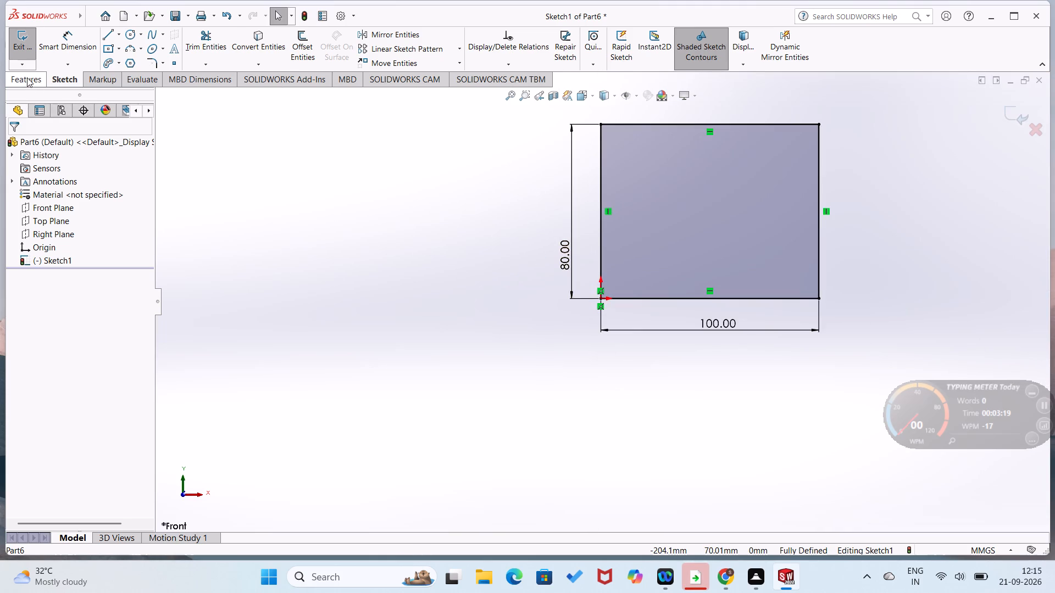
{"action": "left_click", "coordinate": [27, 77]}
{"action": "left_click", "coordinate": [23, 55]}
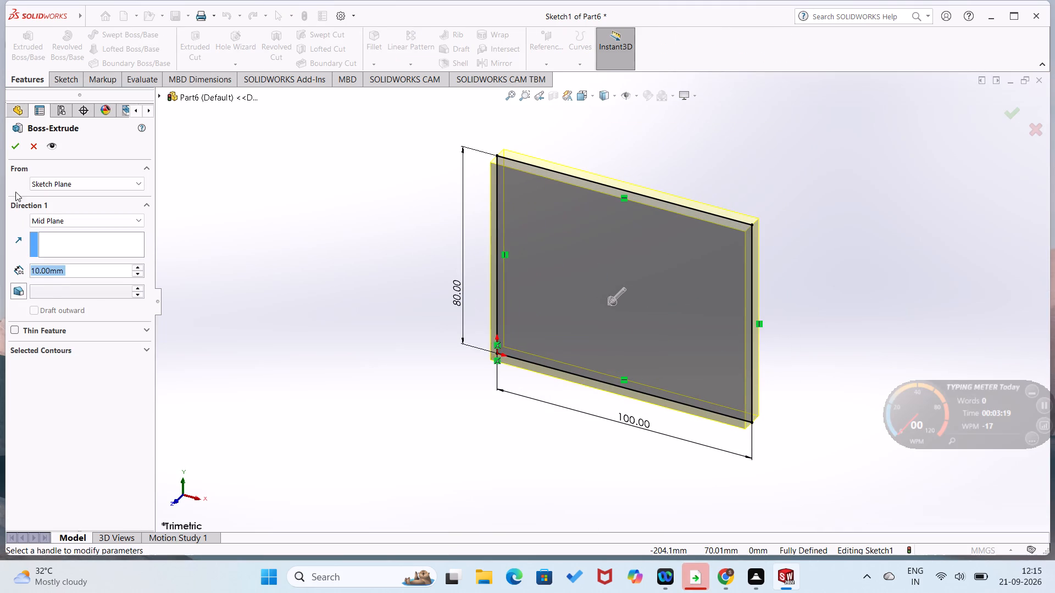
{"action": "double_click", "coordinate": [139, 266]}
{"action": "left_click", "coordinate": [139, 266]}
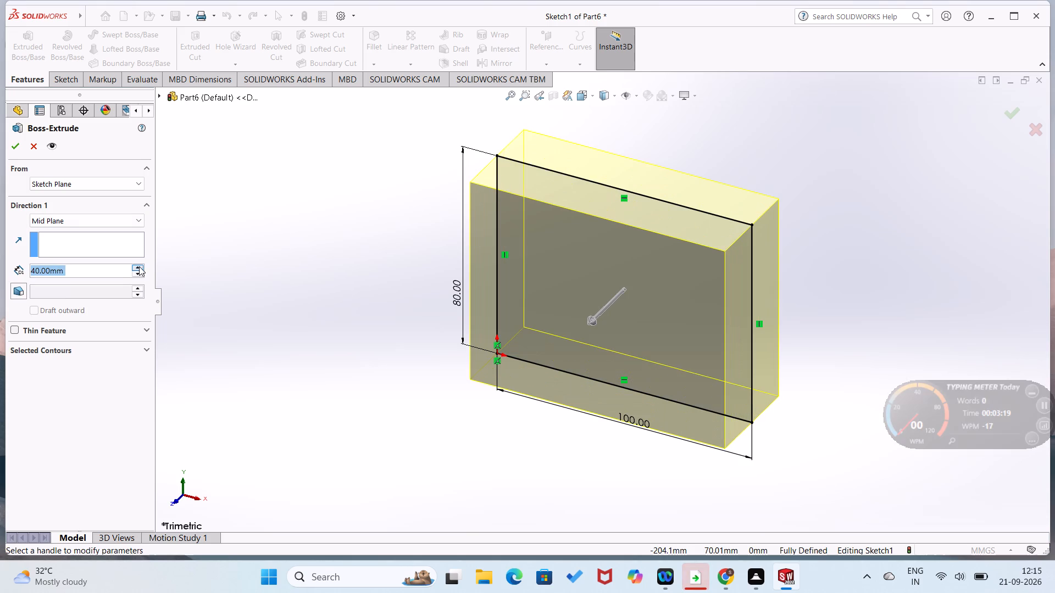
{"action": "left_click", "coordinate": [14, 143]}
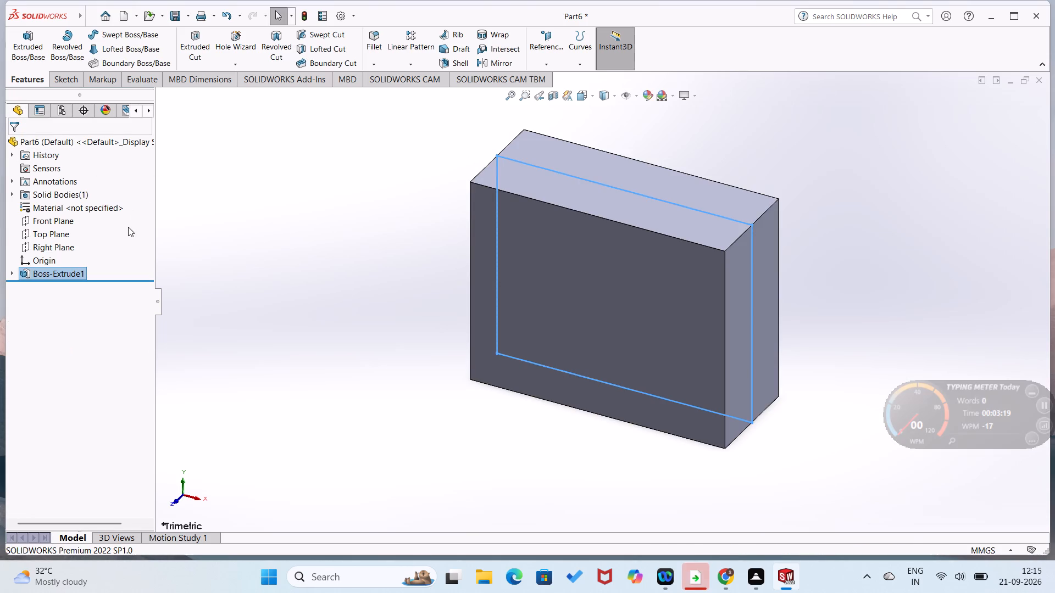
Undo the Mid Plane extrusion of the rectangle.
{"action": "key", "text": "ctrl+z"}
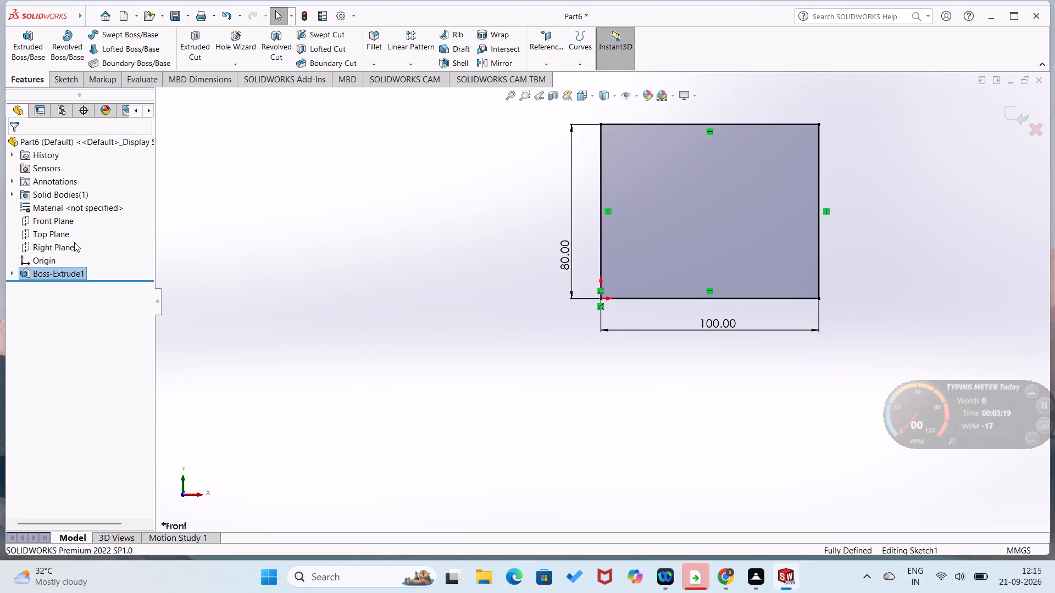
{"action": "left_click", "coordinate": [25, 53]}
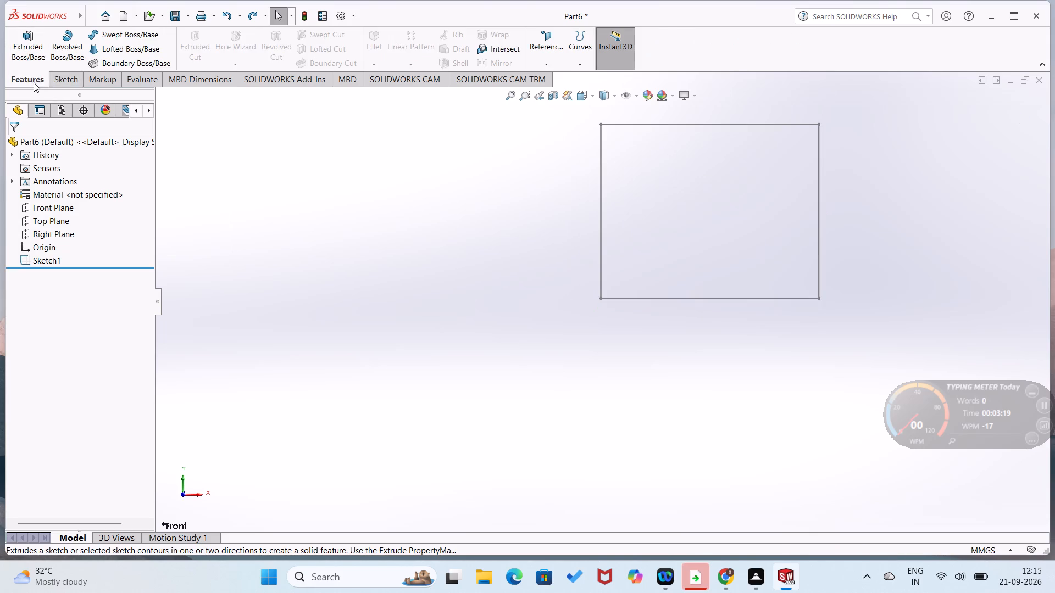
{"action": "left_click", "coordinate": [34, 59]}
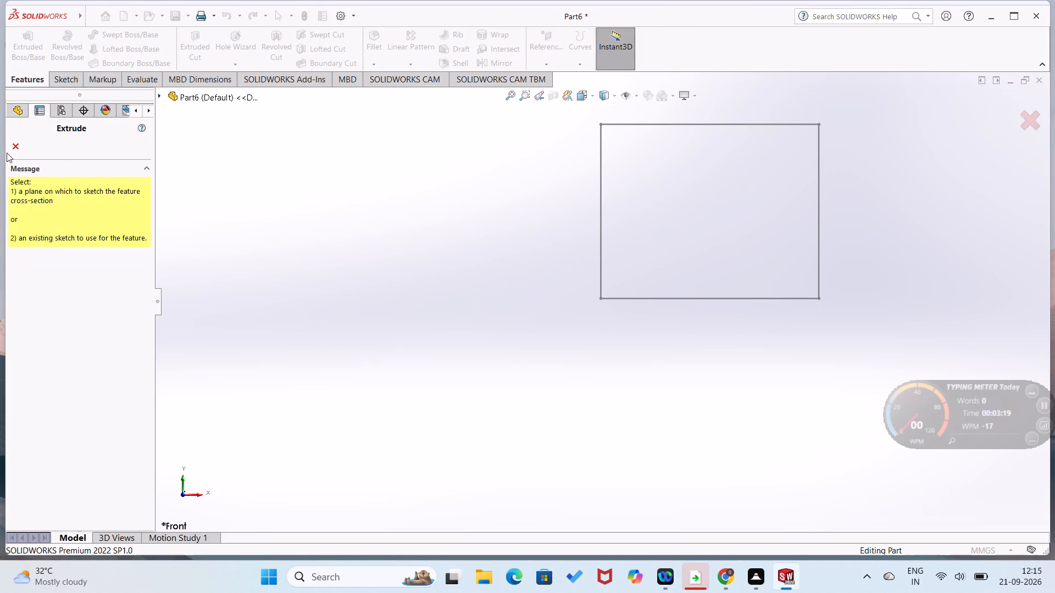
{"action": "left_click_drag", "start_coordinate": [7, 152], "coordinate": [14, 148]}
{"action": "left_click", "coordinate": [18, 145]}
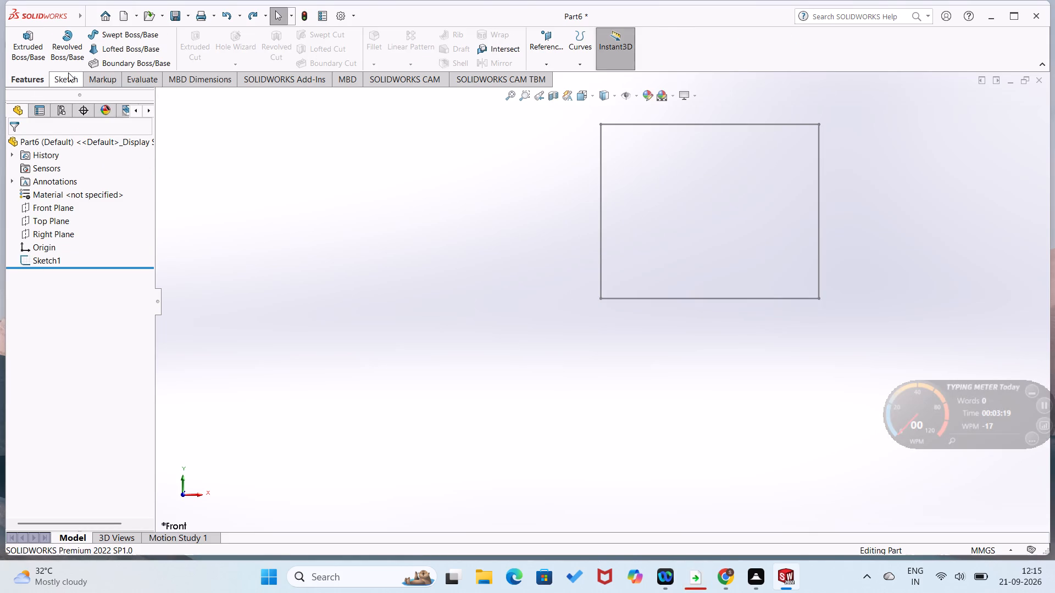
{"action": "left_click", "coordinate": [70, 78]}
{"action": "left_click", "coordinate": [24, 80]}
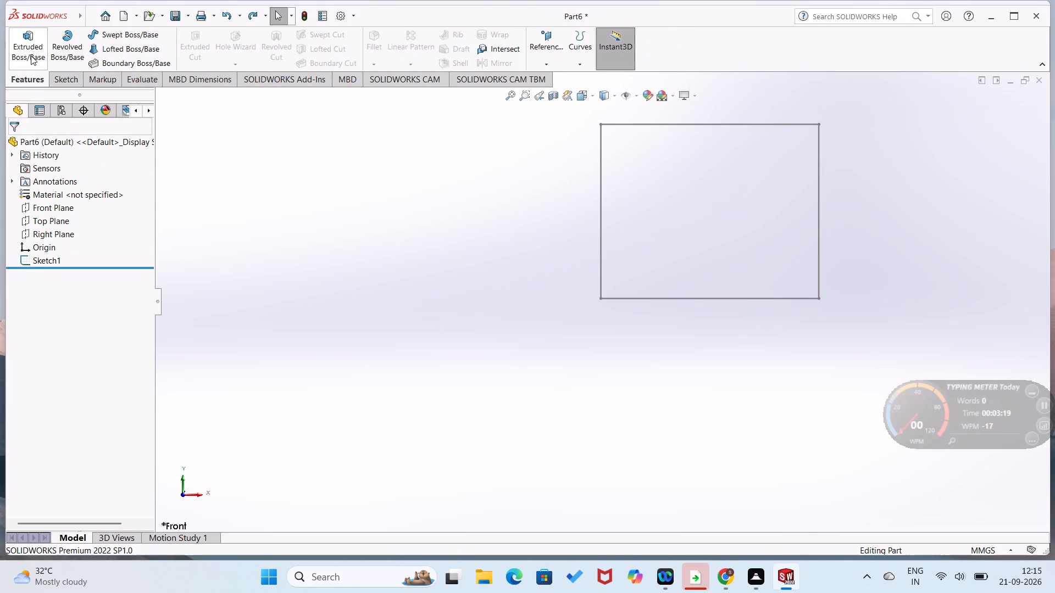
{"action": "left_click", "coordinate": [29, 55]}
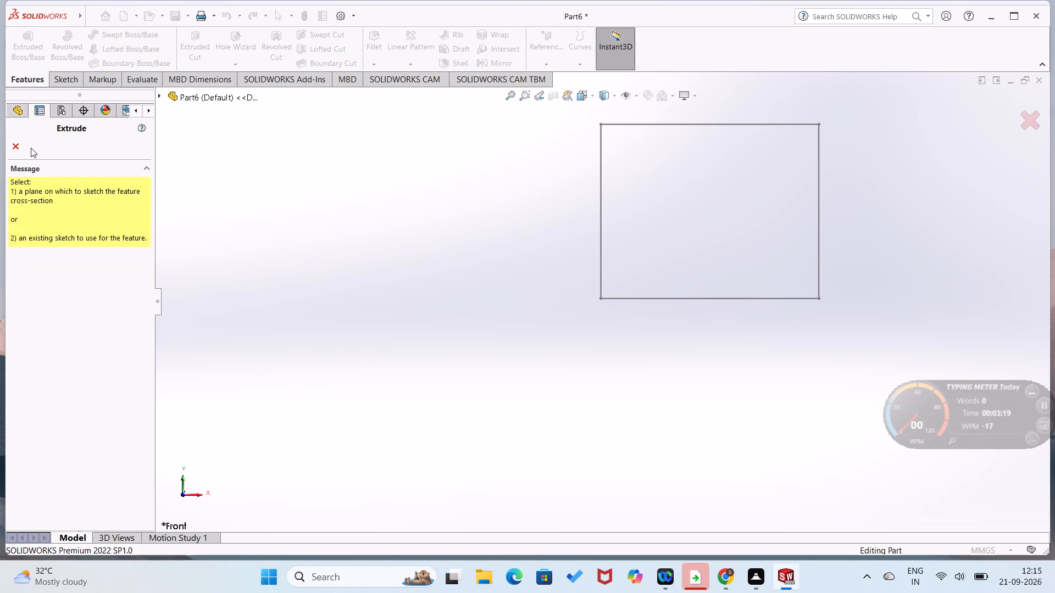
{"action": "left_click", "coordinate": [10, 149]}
Step back into editing the rectangle sketch and extrude it 40 mm with the Blind end condition.
{"action": "key", "text": "ctrl+z"}
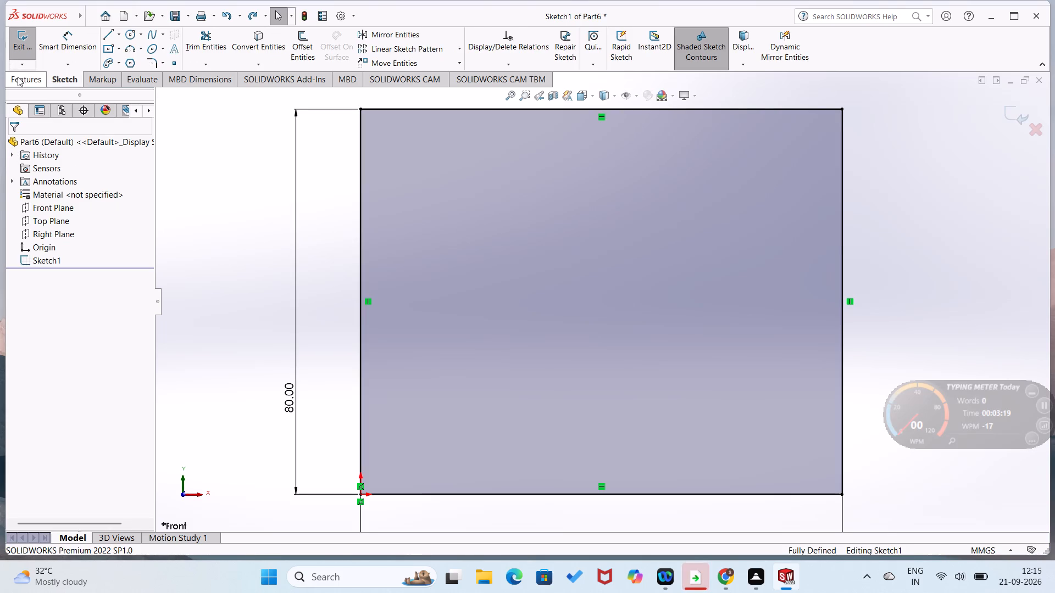
{"action": "left_click", "coordinate": [18, 77]}
{"action": "left_click", "coordinate": [26, 48]}
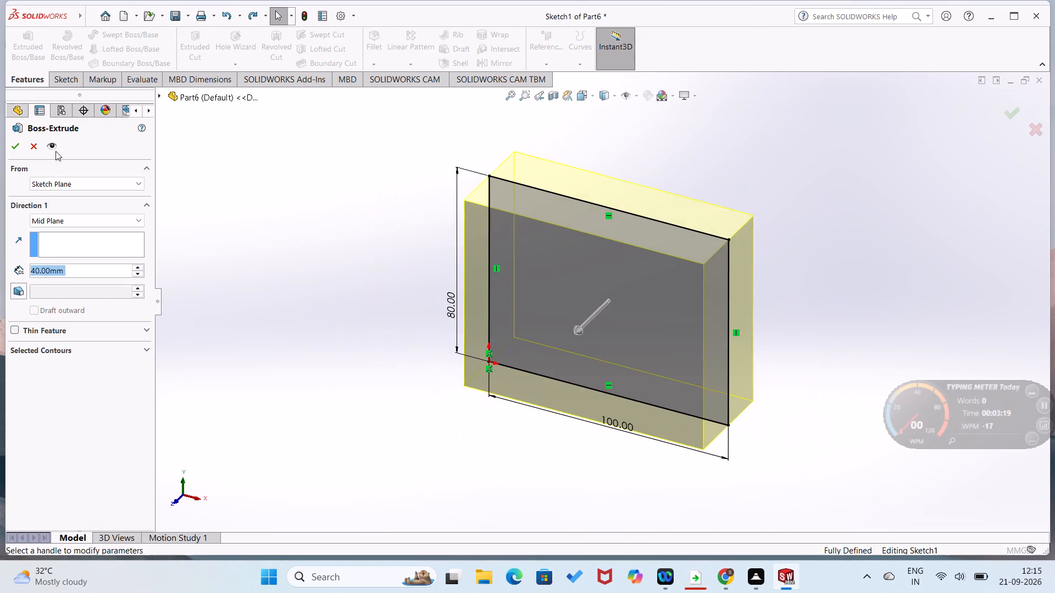
{"action": "left_click", "coordinate": [138, 217]}
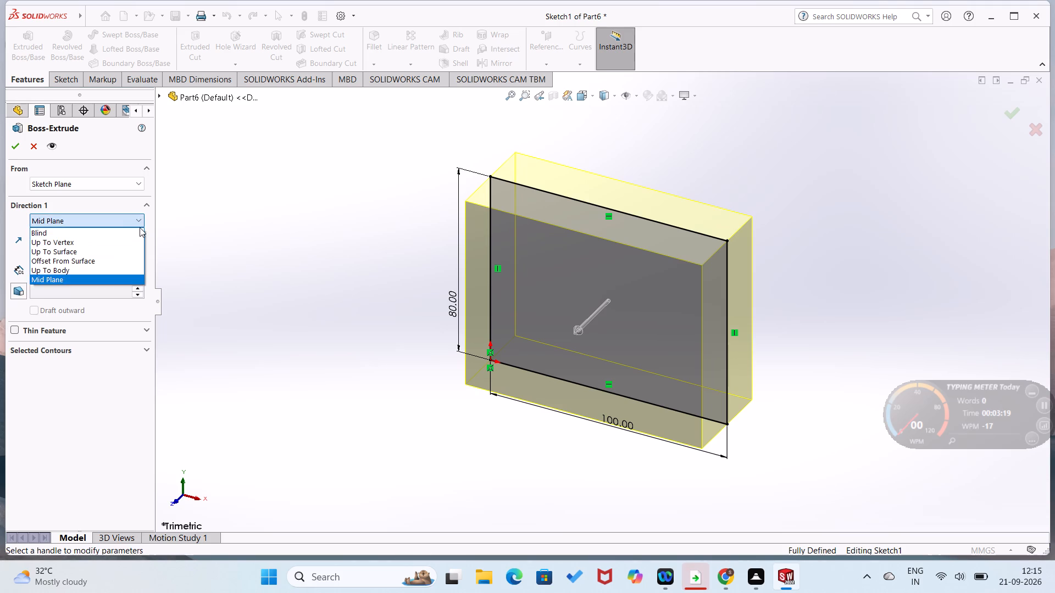
{"action": "left_click", "coordinate": [137, 232]}
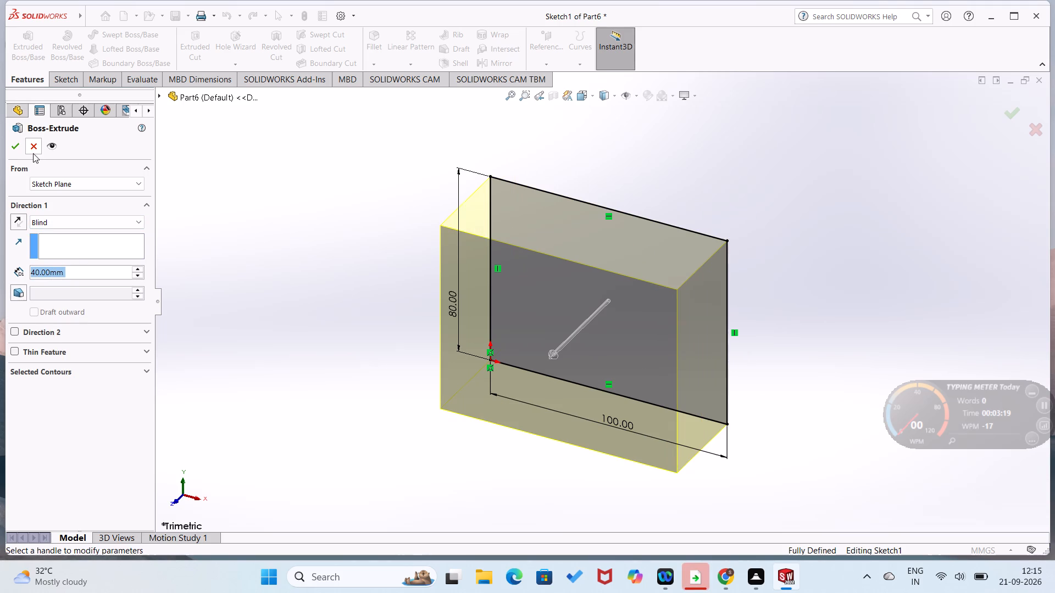
{"action": "left_click", "coordinate": [20, 147]}
{"action": "left_click", "coordinate": [197, 254]}
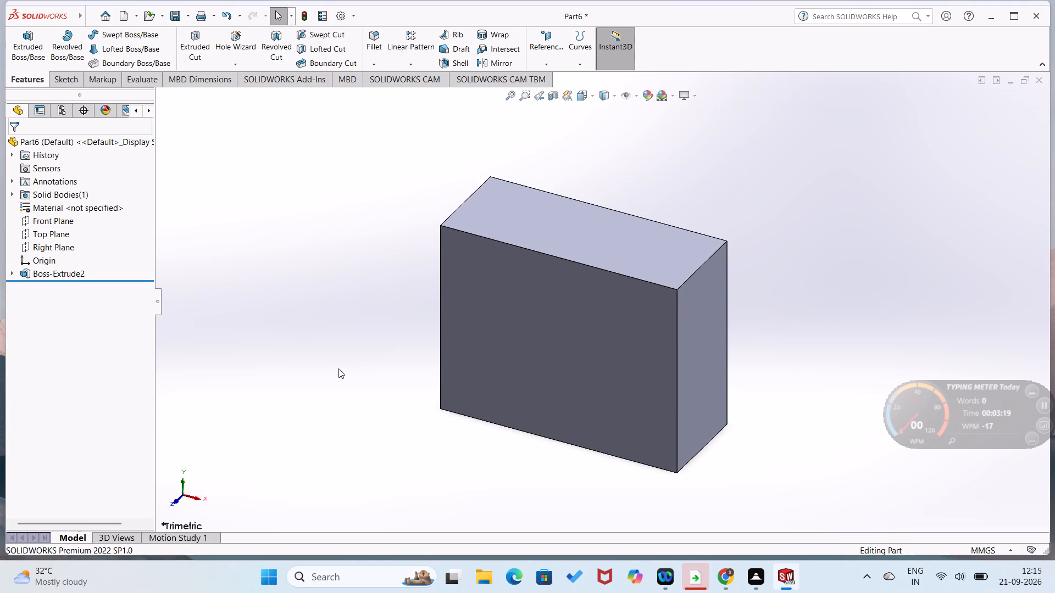
Sketch a closed T-shaped profile on the block's left side face, opening at the rear edge, neck about 10 mm deep and head about 52 mm tall.
{"action": "middle_click_drag", "start_coordinate": [337, 372], "coordinate": [414, 432]}
{"action": "right_click", "coordinate": [453, 332]}
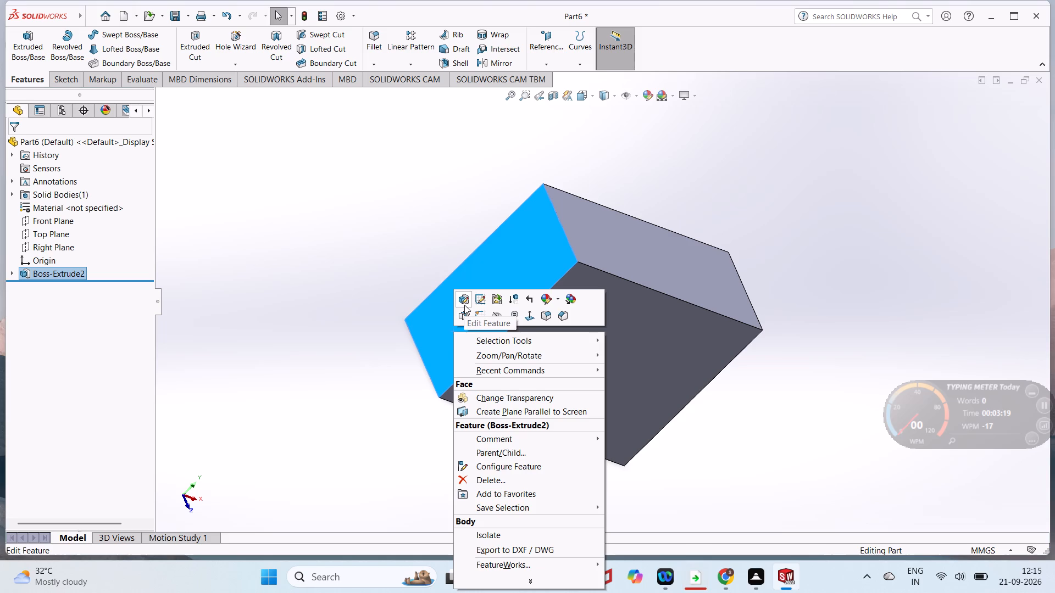
{"action": "left_click", "coordinate": [479, 314]}
{"action": "left_click", "coordinate": [410, 353]}
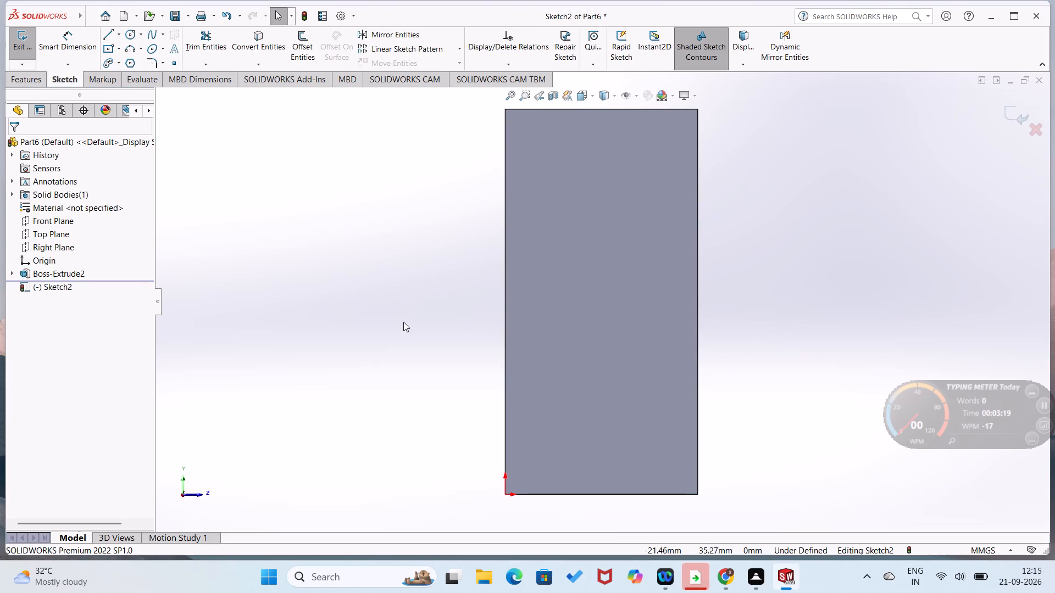
{"action": "right_click_drag", "start_coordinate": [407, 321], "coordinate": [329, 352]}
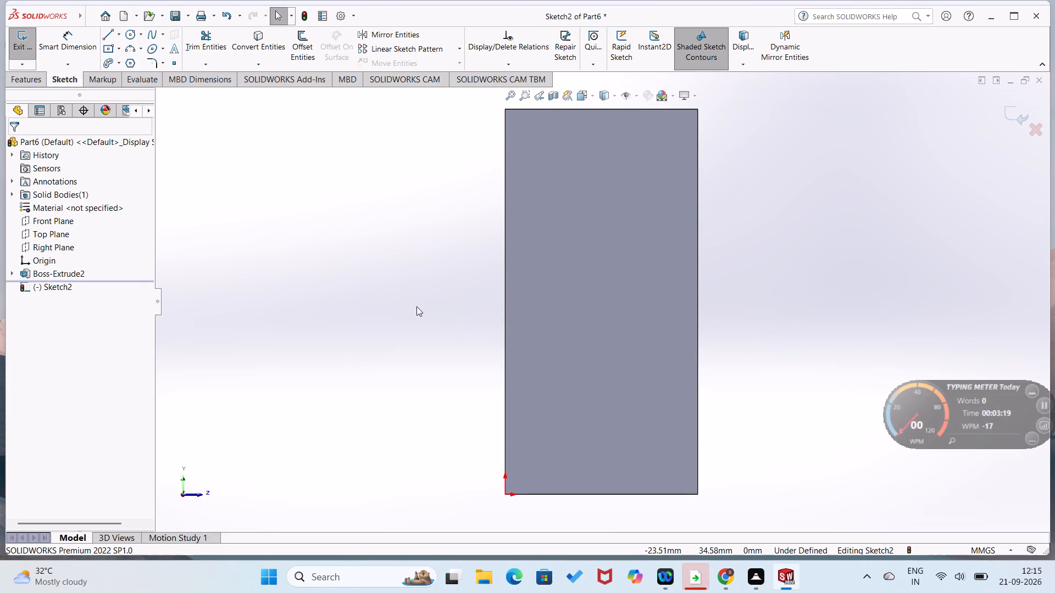
{"action": "left_click_drag", "start_coordinate": [504, 194], "coordinate": [510, 193]}
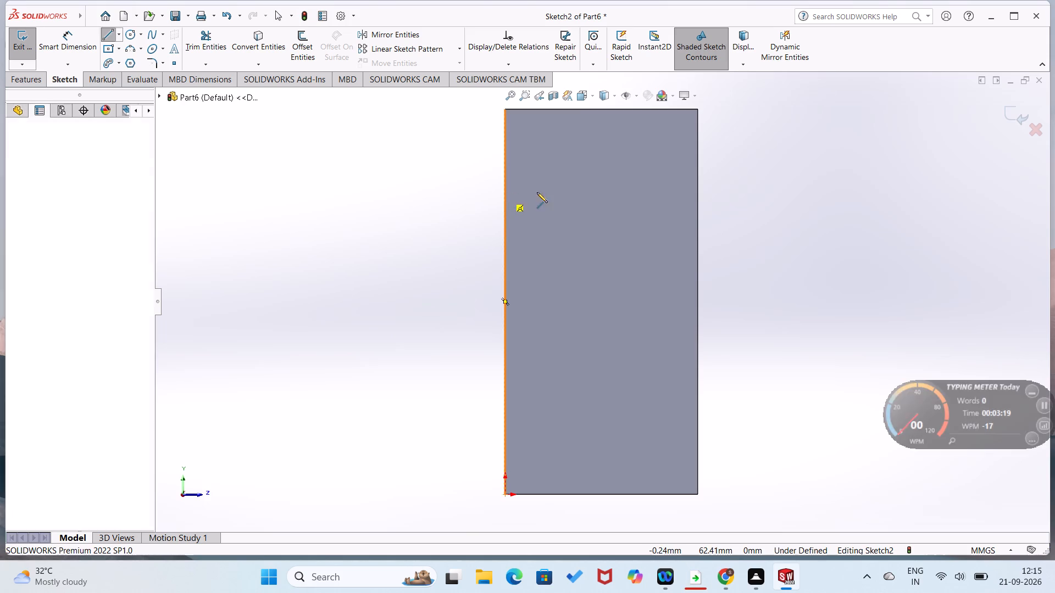
{"action": "left_click", "coordinate": [554, 196]}
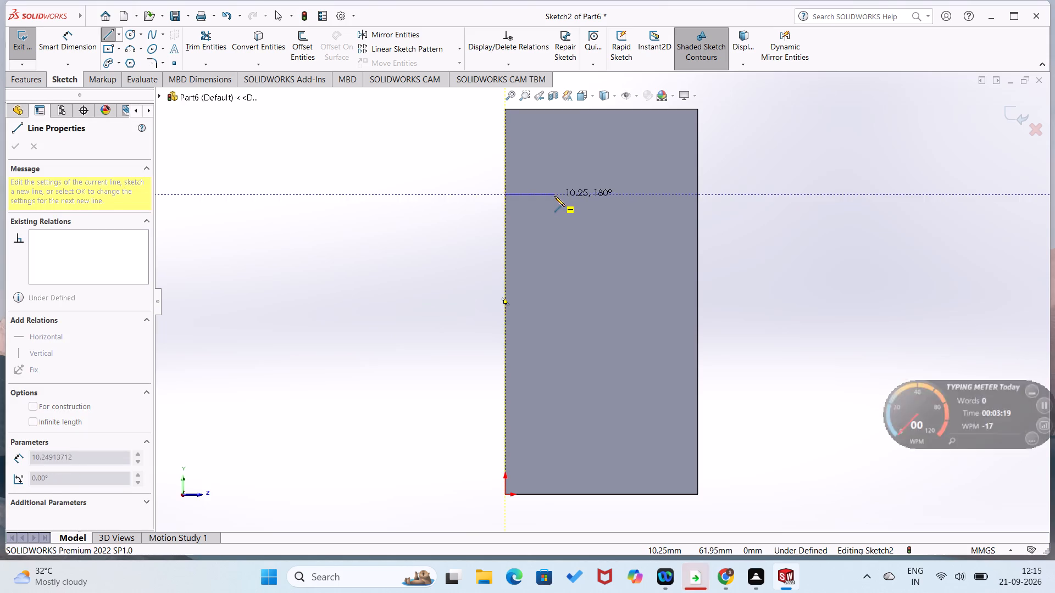
{"action": "left_click", "coordinate": [553, 158]}
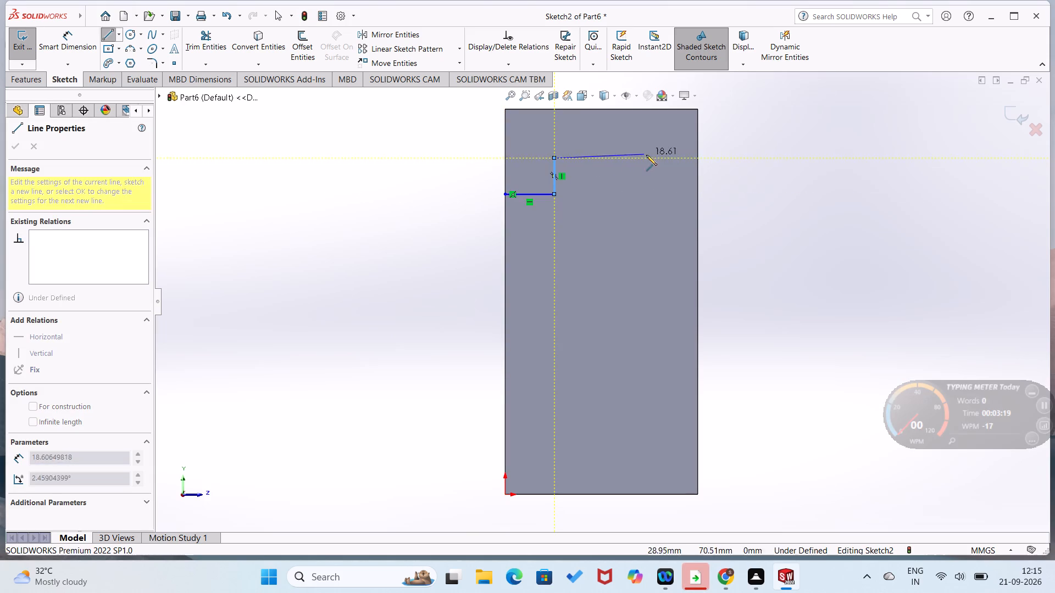
{"action": "left_click", "coordinate": [651, 159]}
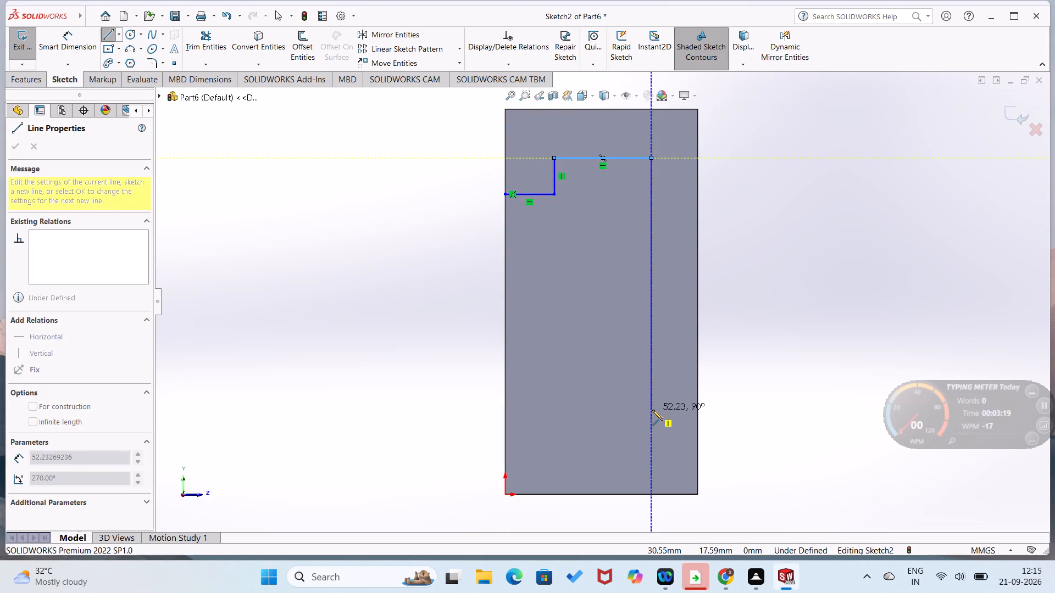
{"action": "left_click", "coordinate": [652, 410]}
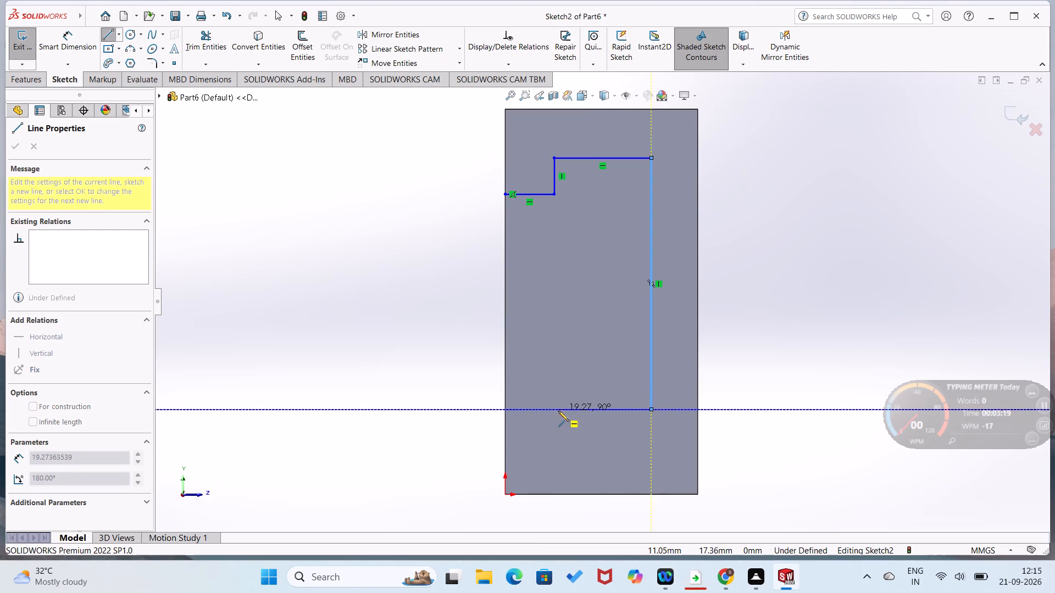
{"action": "left_click", "coordinate": [554, 411]}
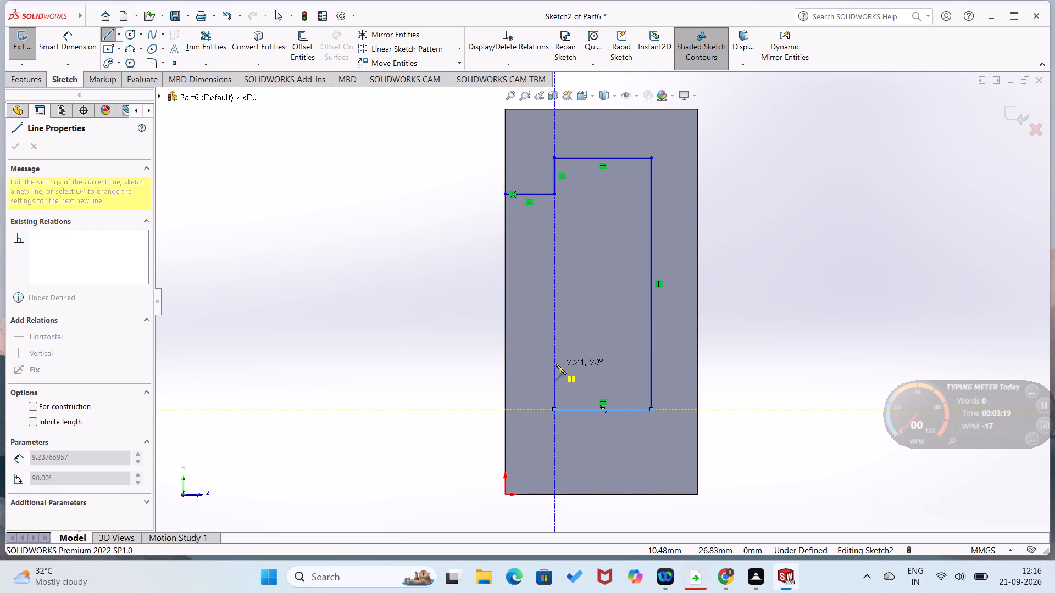
{"action": "left_click", "coordinate": [556, 364]}
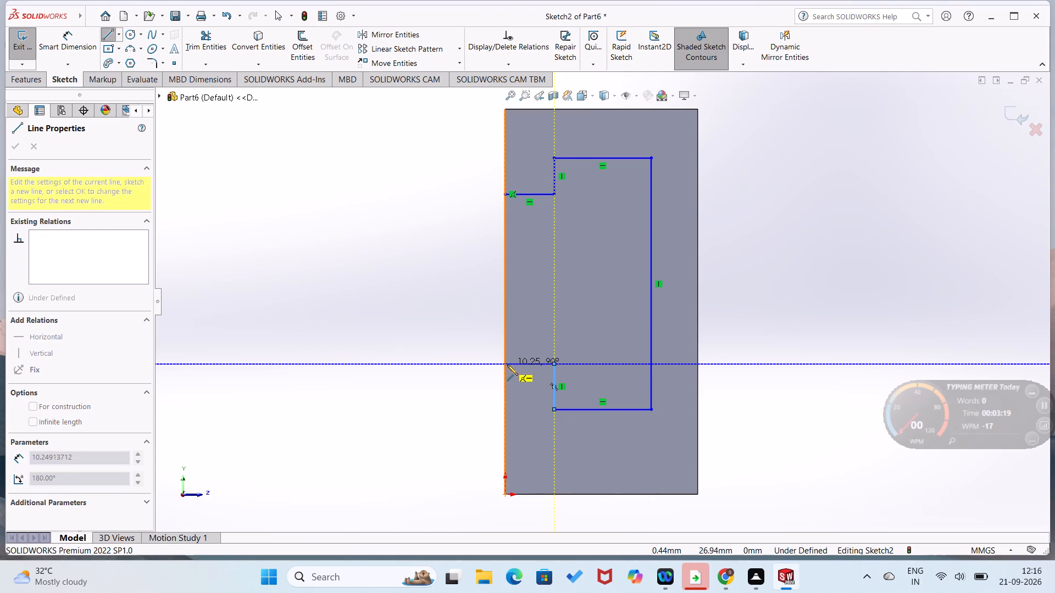
{"action": "left_click", "coordinate": [503, 362]}
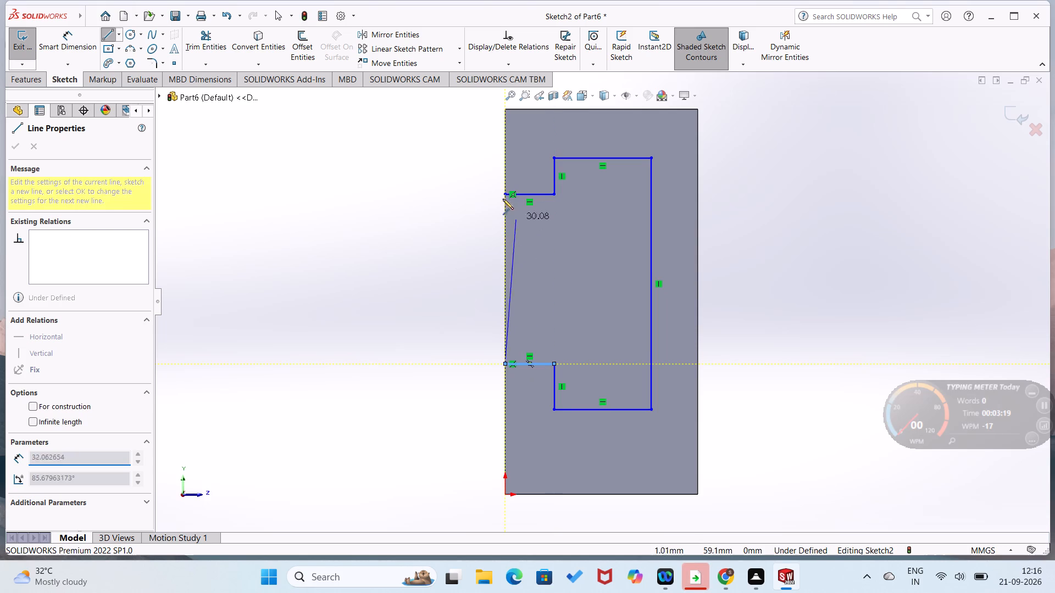
{"action": "left_click", "coordinate": [504, 192]}
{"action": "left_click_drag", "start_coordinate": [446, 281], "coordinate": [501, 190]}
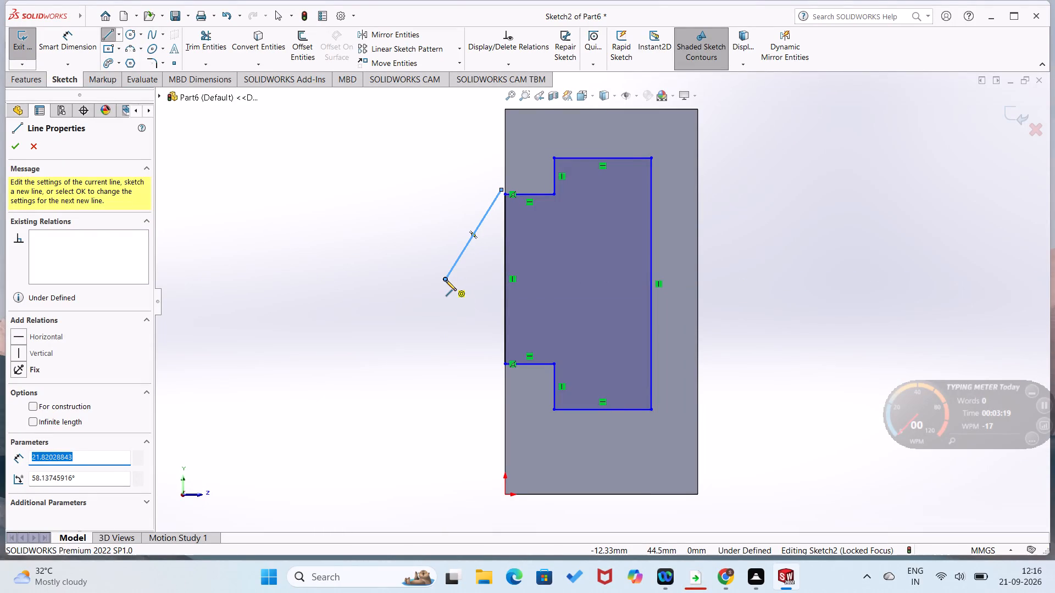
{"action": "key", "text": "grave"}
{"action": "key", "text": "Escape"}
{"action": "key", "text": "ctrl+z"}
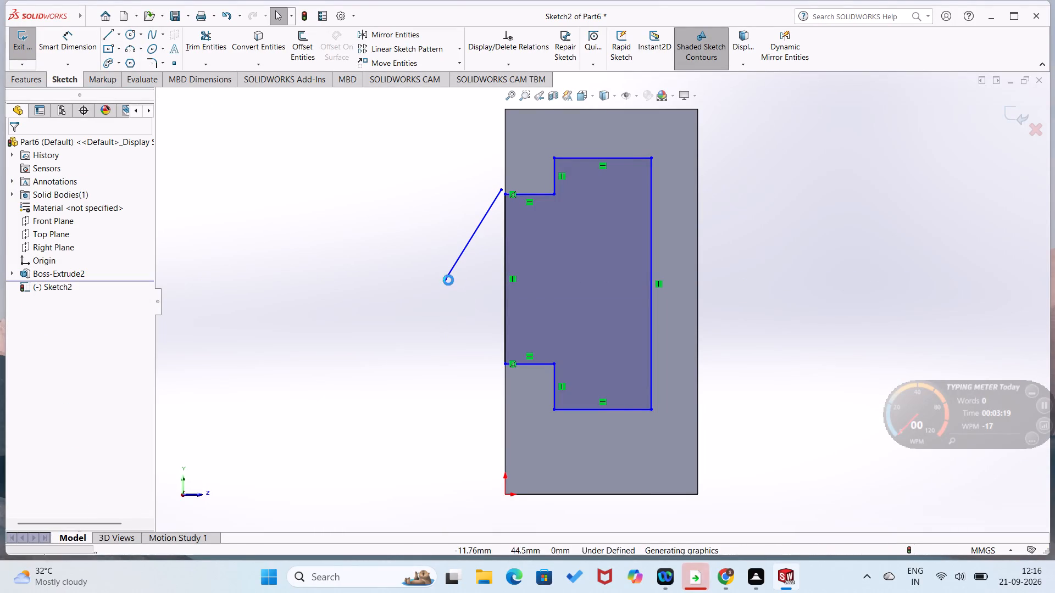
Dimension the profile's long vertical line 12 mm from the face's front edge and its lower neck line 12 mm long.
{"action": "right_click_drag", "start_coordinate": [429, 306], "coordinate": [462, 216]}
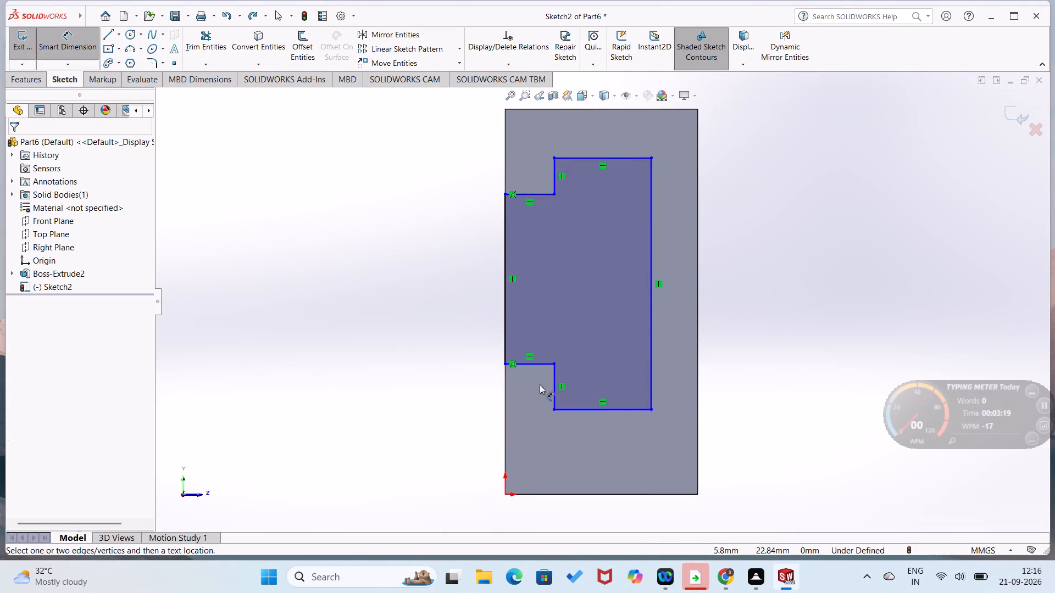
{"action": "left_click", "coordinate": [652, 327]}
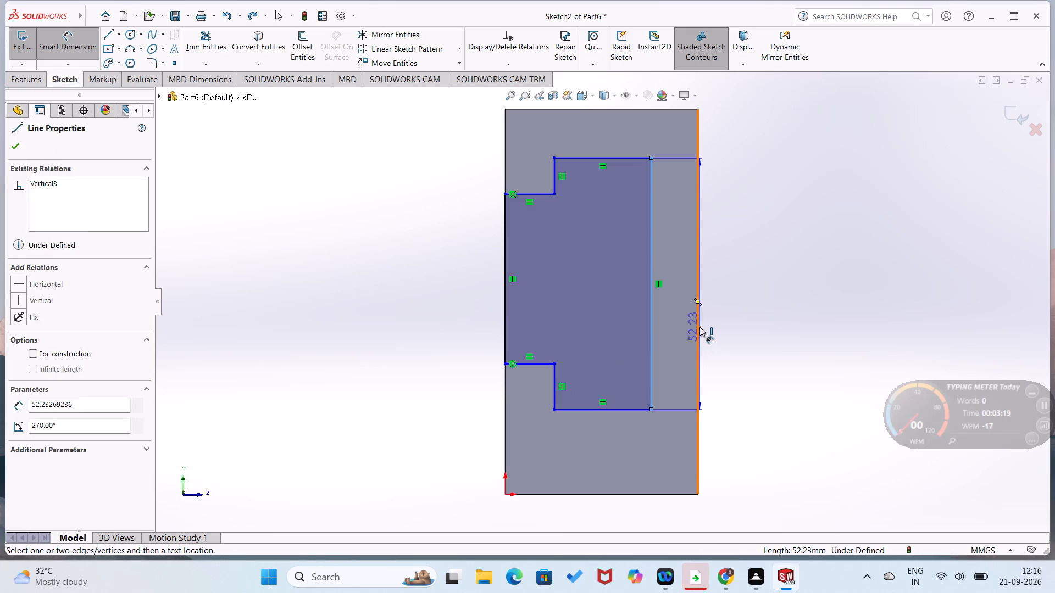
{"action": "left_click", "coordinate": [699, 327]}
{"action": "left_click", "coordinate": [684, 352]}
{"action": "type", "text": "12"}
{"action": "key", "text": "Return"}
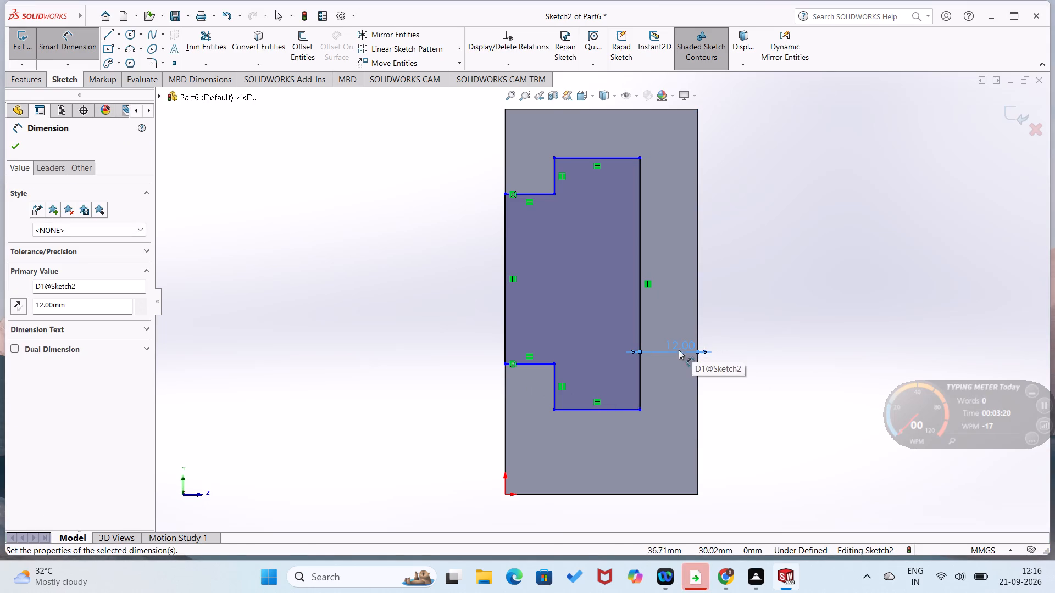
{"action": "left_click", "coordinate": [537, 362]}
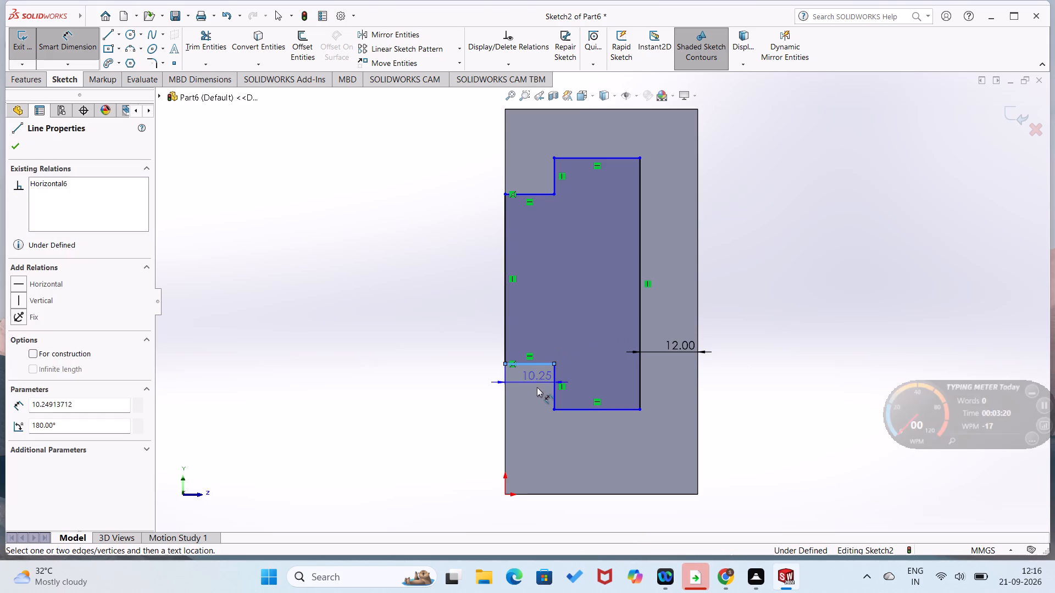
{"action": "left_click", "coordinate": [536, 390]}
{"action": "type", "text": "12"}
{"action": "key", "text": "Return"}
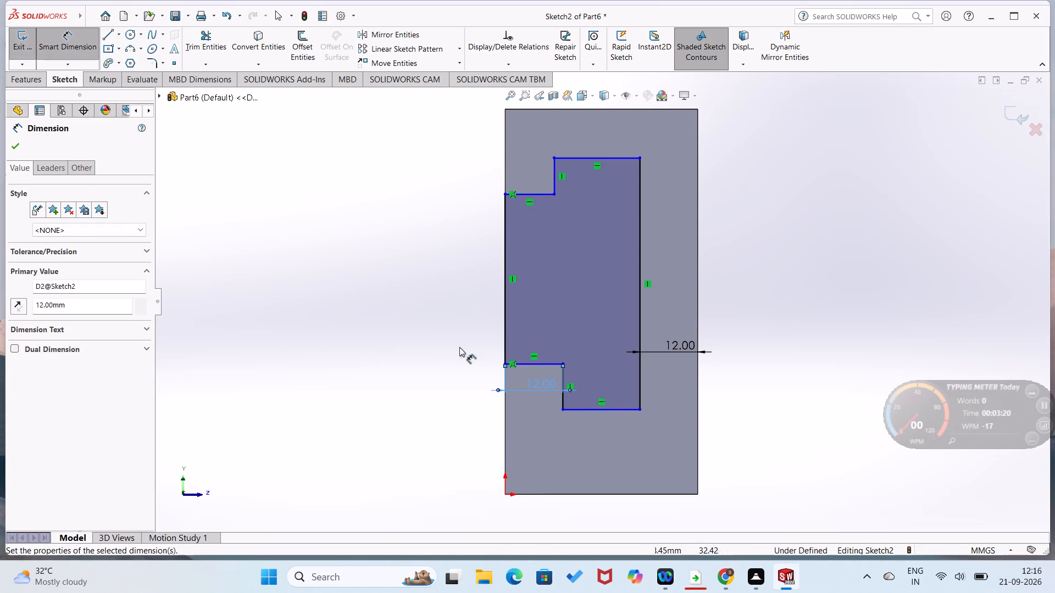
Dimension the lower neck line 22 mm above the origin and the upper neck line 22 mm below the face's top rear corner.
{"action": "left_click_drag", "start_coordinate": [506, 494], "coordinate": [503, 479]}
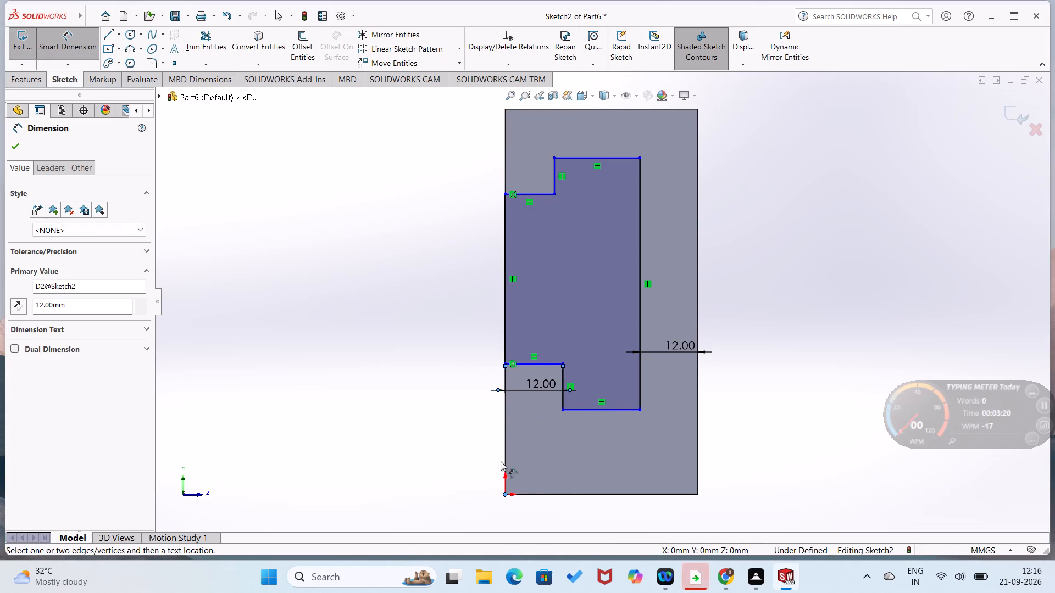
{"action": "left_click", "coordinate": [504, 365]}
{"action": "left_click", "coordinate": [478, 379]}
{"action": "type", "text": "22"}
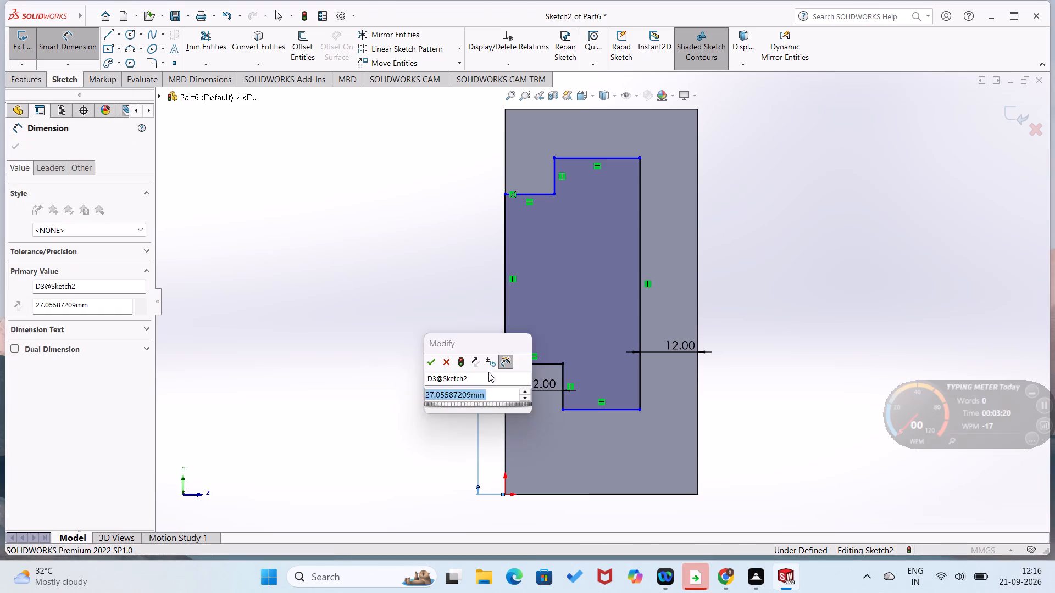
{"action": "key", "text": "Return"}
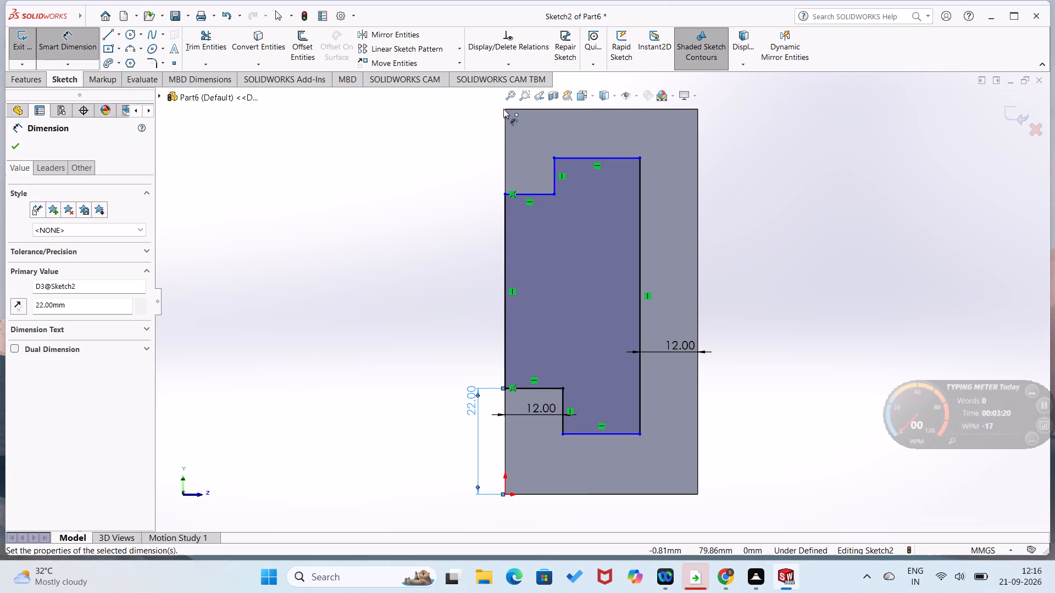
{"action": "left_click", "coordinate": [504, 108]}
{"action": "left_click", "coordinate": [505, 194]}
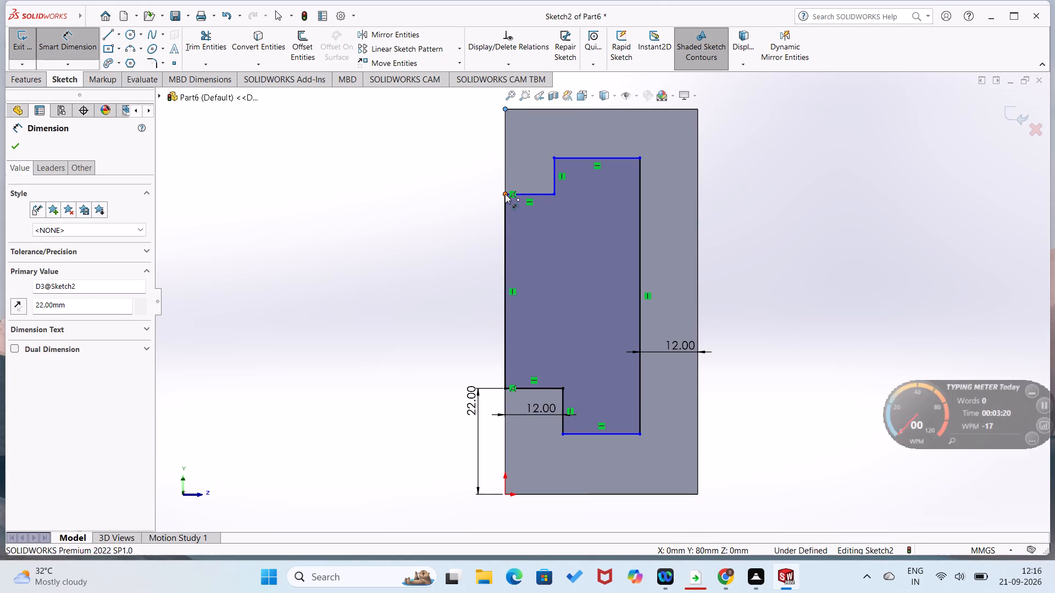
{"action": "left_click", "coordinate": [482, 177]}
{"action": "type", "text": "22"}
{"action": "key", "text": "Return"}
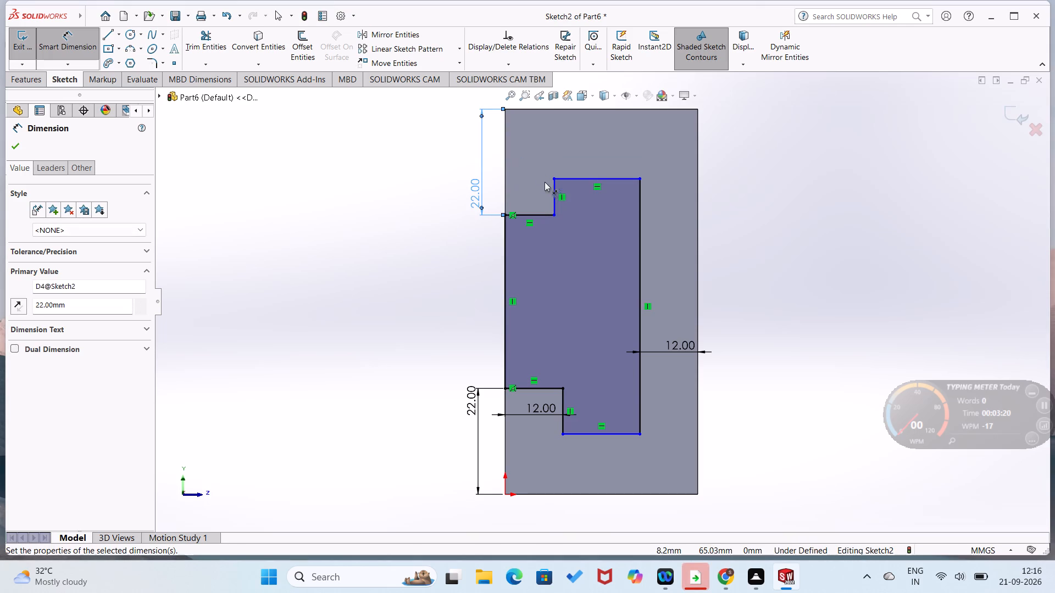
Dimension the lower and upper short vertical shoulder lines of the T-shaped profile to 10 mm each.
{"action": "left_click", "coordinate": [562, 402]}
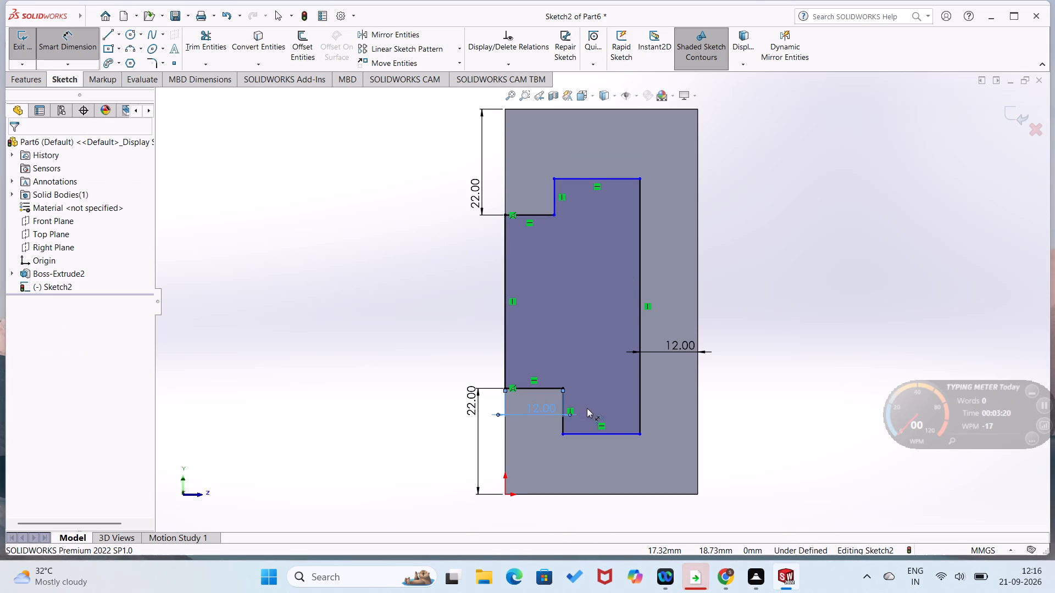
{"action": "scroll", "coordinate": [570, 413], "scroll_direction": "down", "scroll_amount": 1}
{"action": "left_click", "coordinate": [372, 349]}
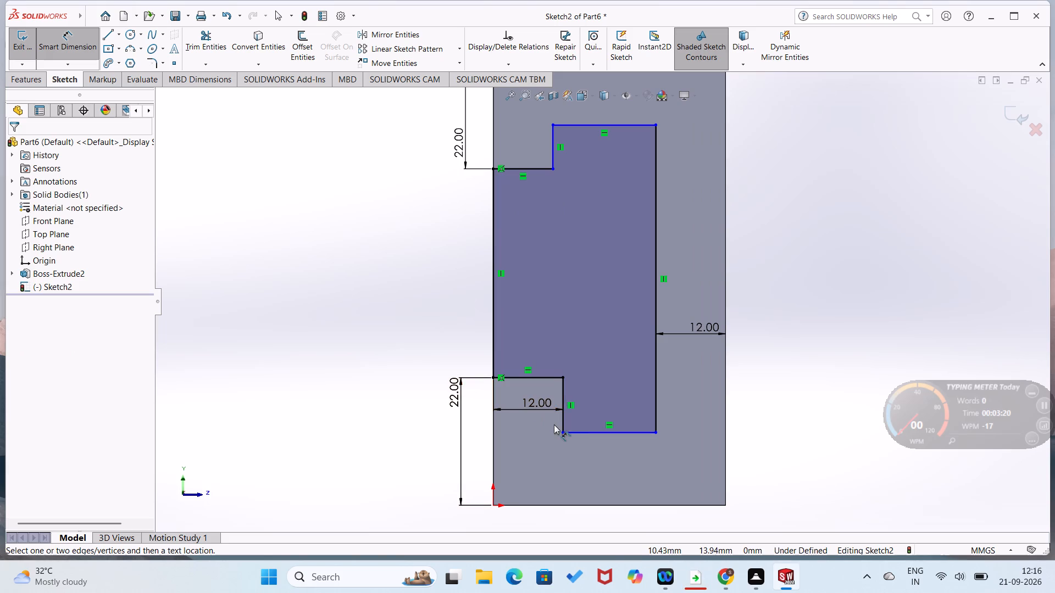
{"action": "left_click", "coordinate": [564, 423]}
{"action": "left_click", "coordinate": [599, 420]}
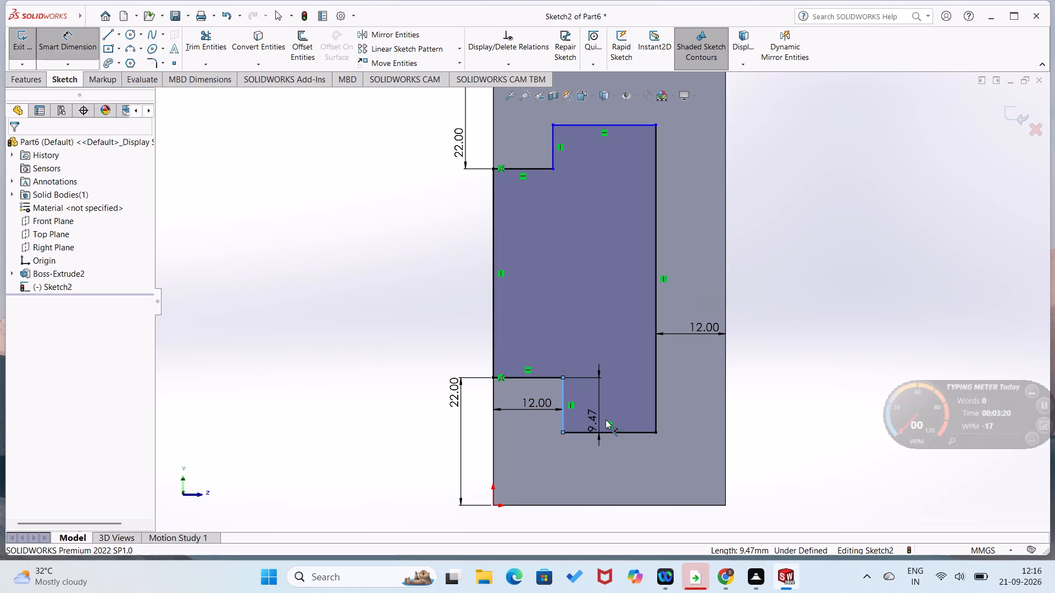
{"action": "type", "text": "10"}
{"action": "key", "text": "Return"}
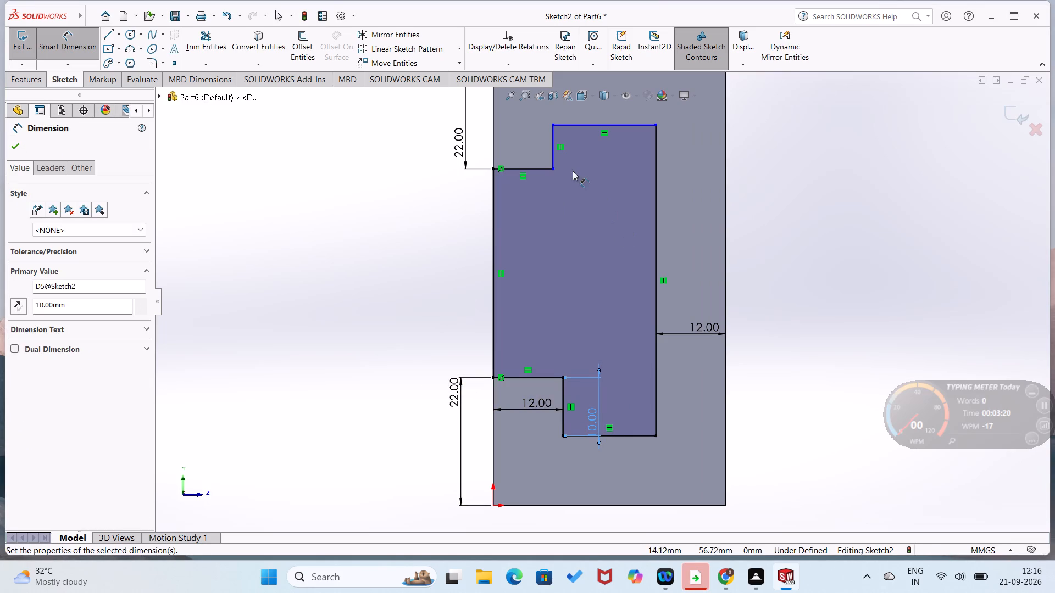
{"action": "left_click", "coordinate": [556, 158]}
{"action": "left_click", "coordinate": [579, 151]}
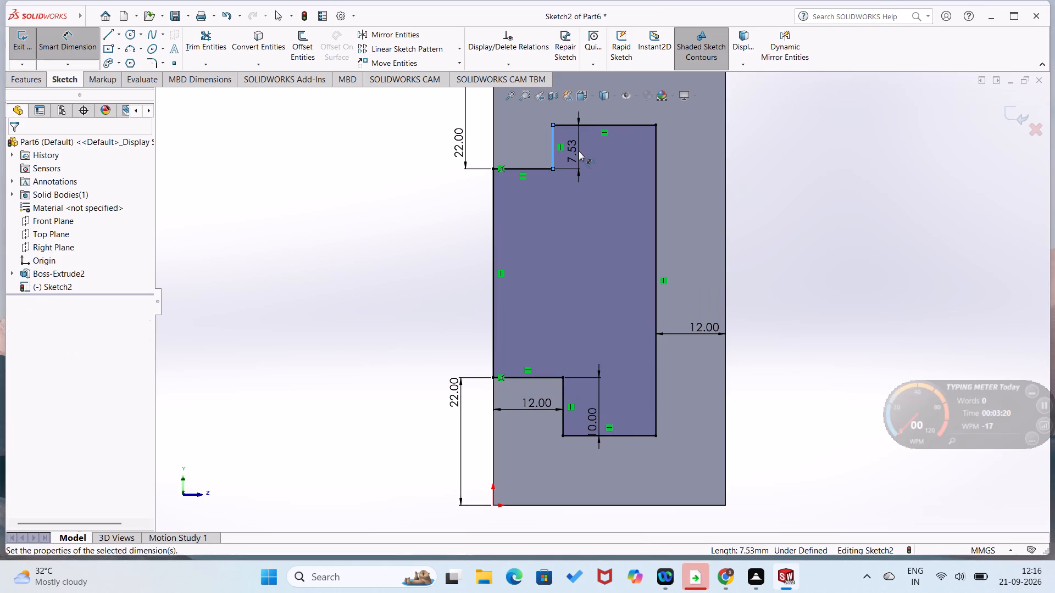
{"action": "type", "text": "10"}
{"action": "key", "text": "Return"}
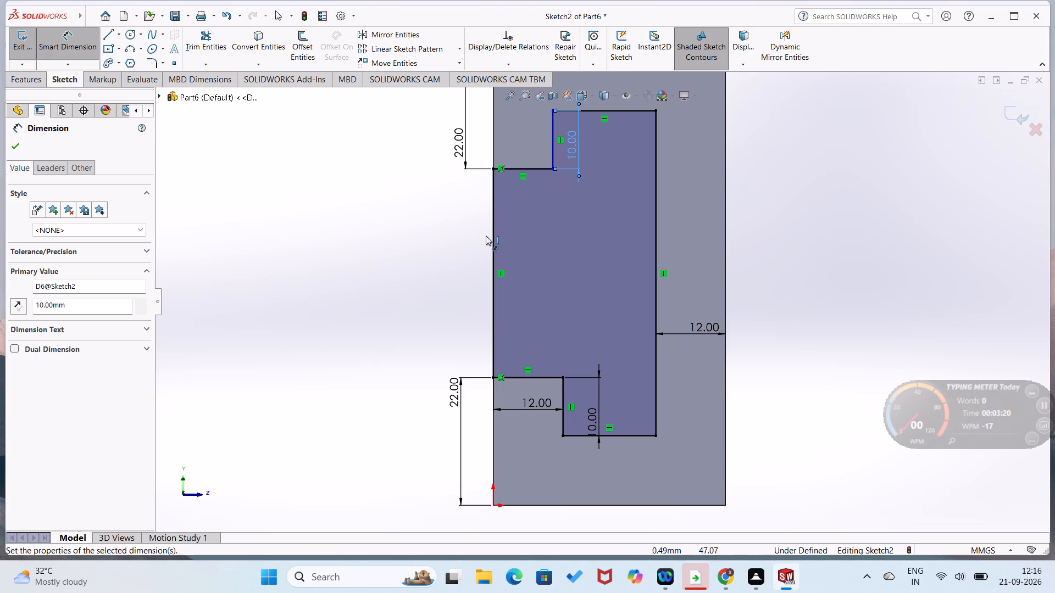
Dimension the upper neck line to 12 mm and exit the finished profile sketch.
{"action": "left_click", "coordinate": [429, 250]}
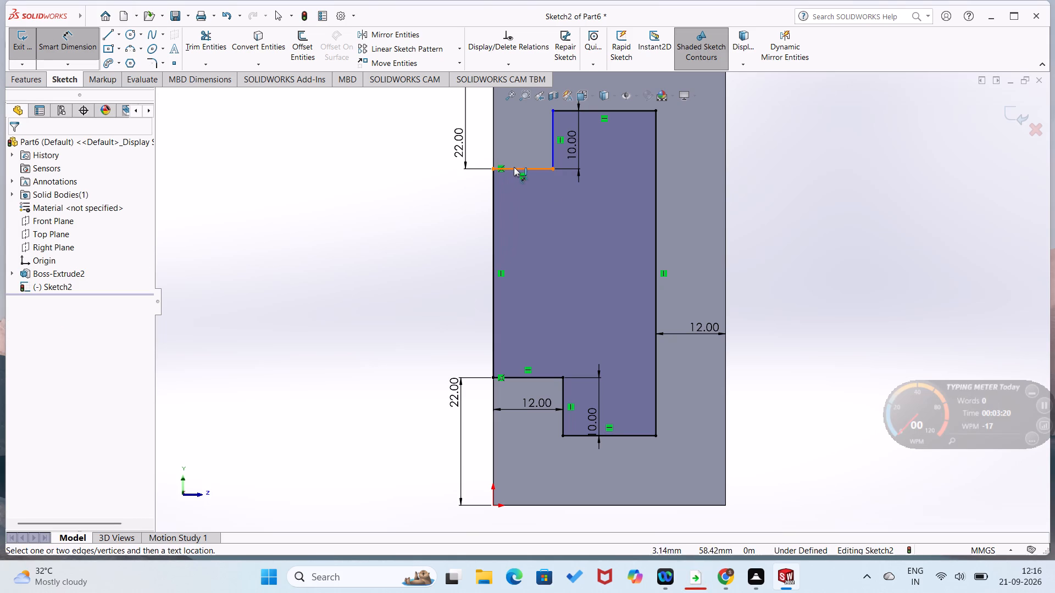
{"action": "left_click", "coordinate": [514, 167]}
{"action": "left_click", "coordinate": [520, 155]}
{"action": "type", "text": "12"}
{"action": "key", "text": "Return"}
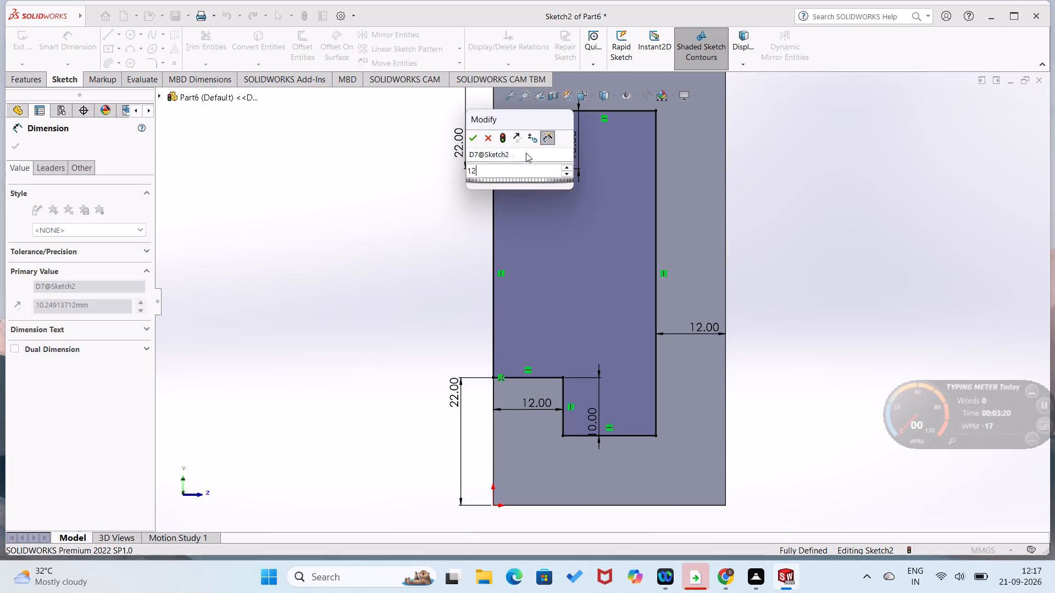
{"action": "left_click", "coordinate": [415, 221]}
{"action": "scroll", "coordinate": [413, 222], "scroll_direction": "up", "scroll_amount": 1}
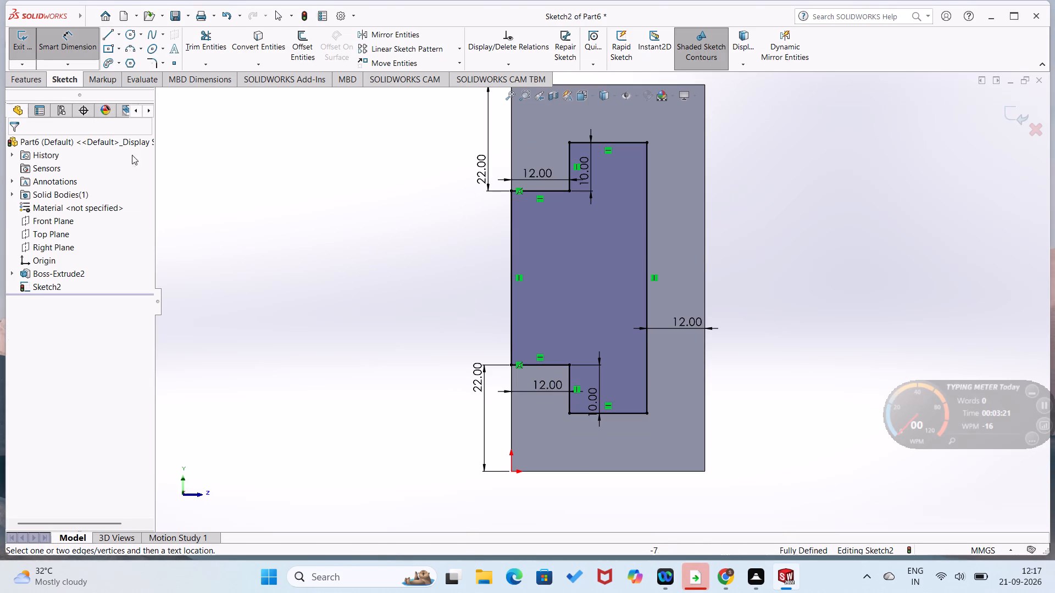
{"action": "left_click", "coordinate": [21, 37]}
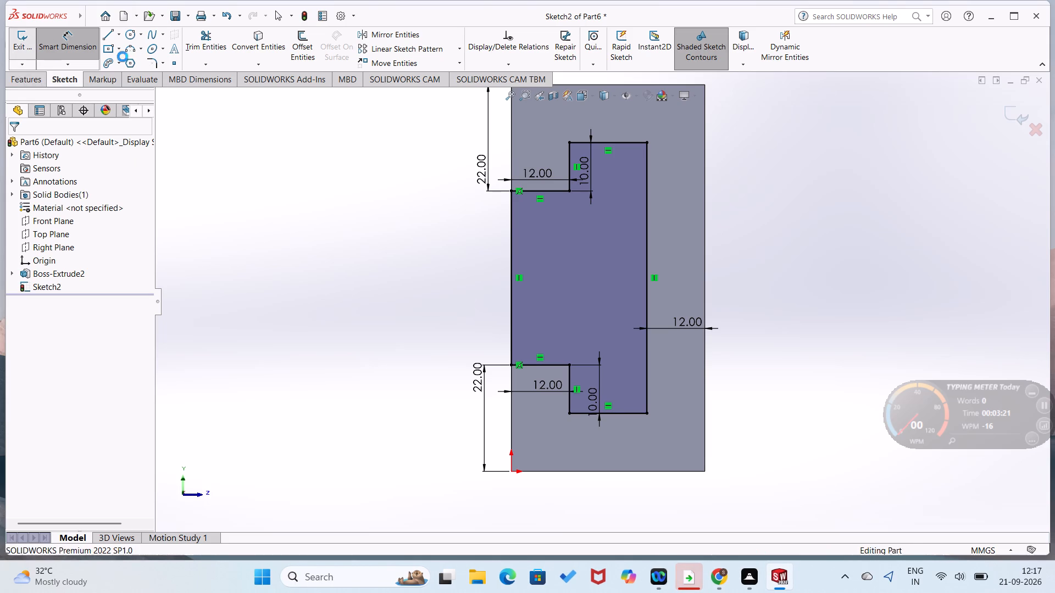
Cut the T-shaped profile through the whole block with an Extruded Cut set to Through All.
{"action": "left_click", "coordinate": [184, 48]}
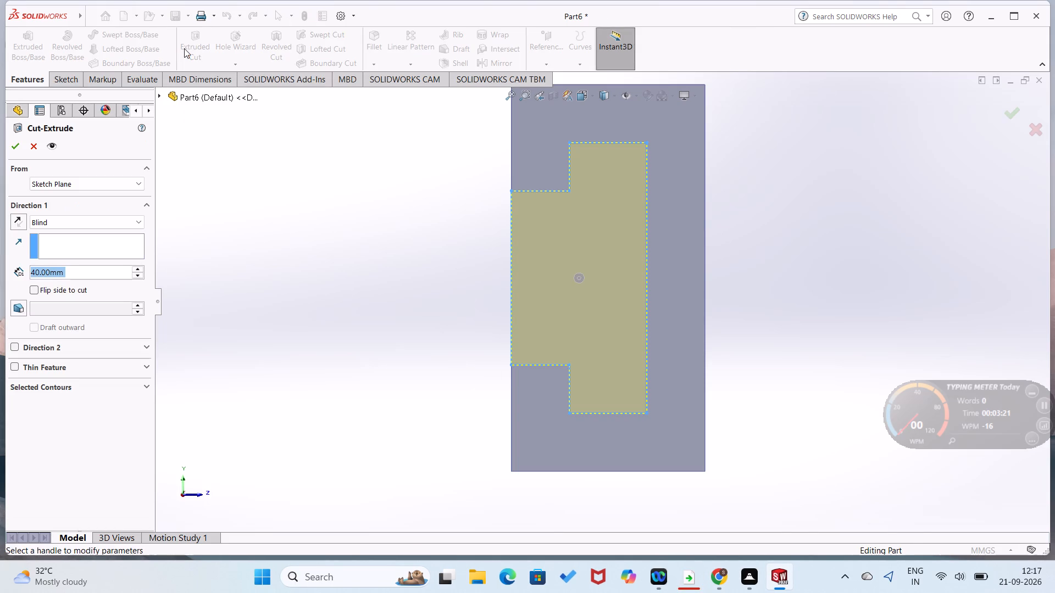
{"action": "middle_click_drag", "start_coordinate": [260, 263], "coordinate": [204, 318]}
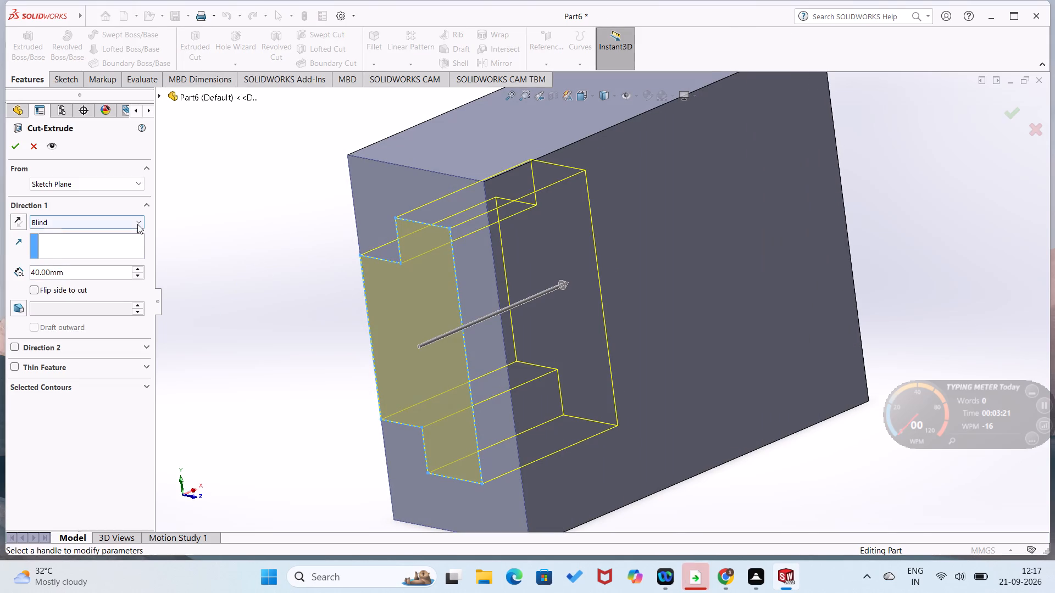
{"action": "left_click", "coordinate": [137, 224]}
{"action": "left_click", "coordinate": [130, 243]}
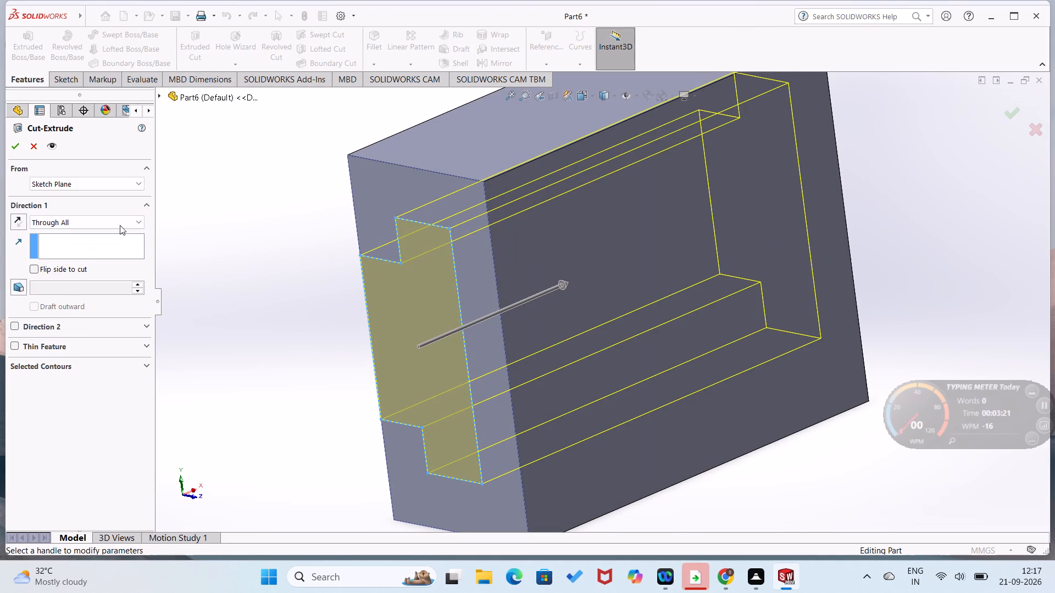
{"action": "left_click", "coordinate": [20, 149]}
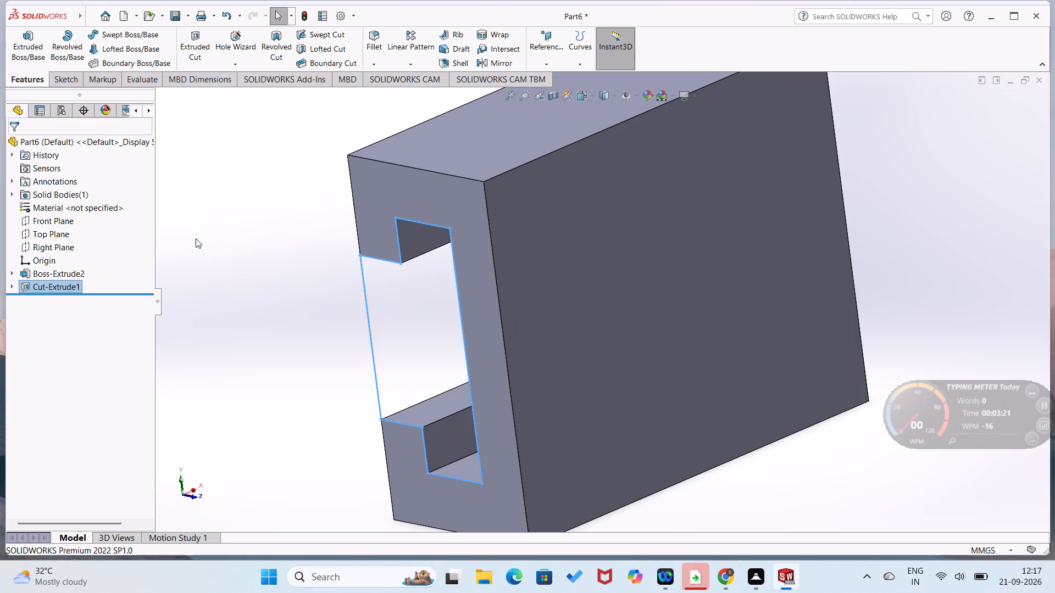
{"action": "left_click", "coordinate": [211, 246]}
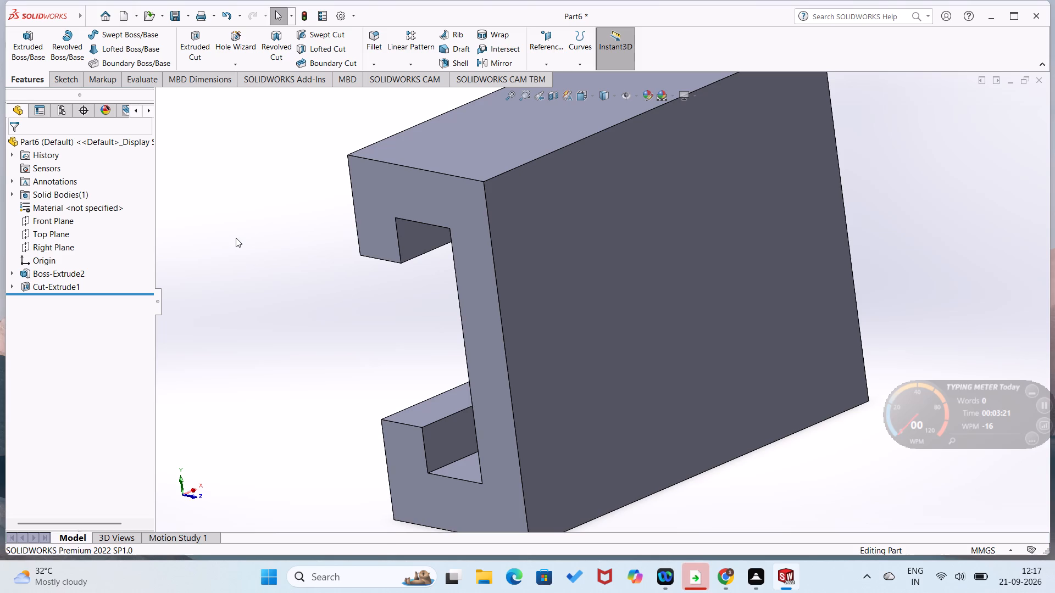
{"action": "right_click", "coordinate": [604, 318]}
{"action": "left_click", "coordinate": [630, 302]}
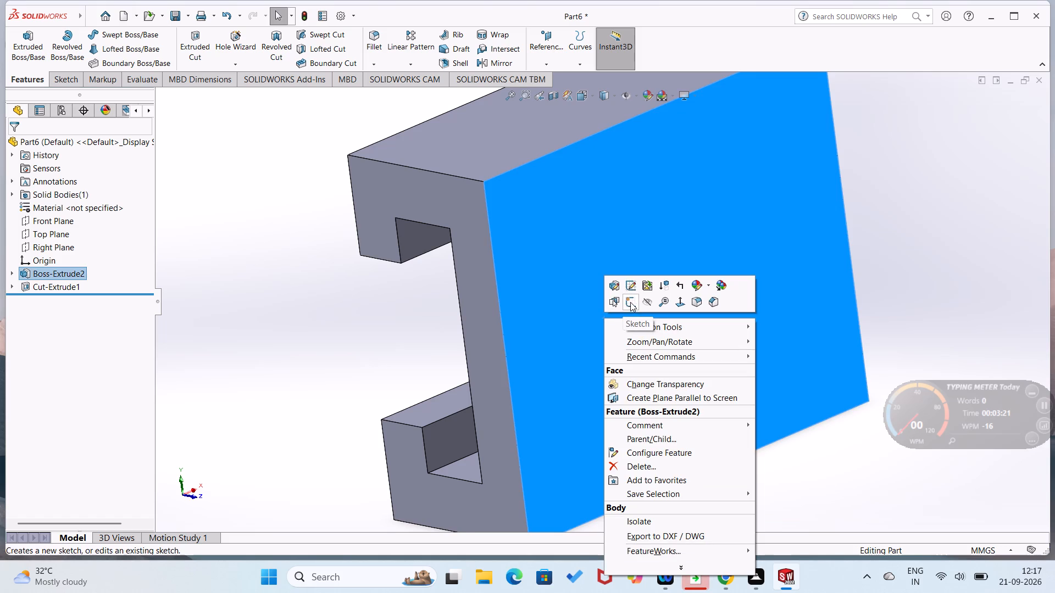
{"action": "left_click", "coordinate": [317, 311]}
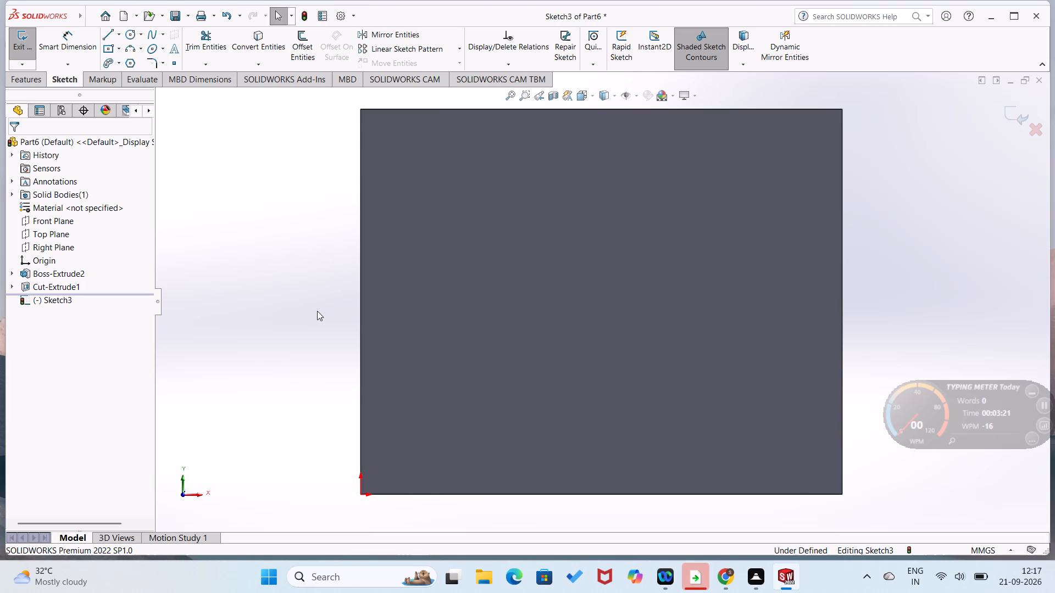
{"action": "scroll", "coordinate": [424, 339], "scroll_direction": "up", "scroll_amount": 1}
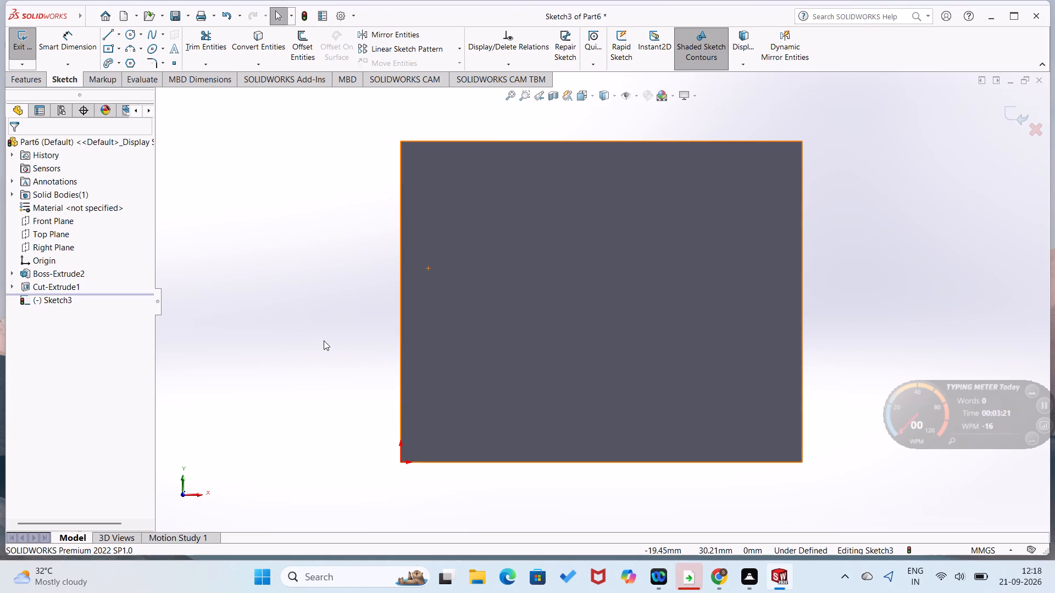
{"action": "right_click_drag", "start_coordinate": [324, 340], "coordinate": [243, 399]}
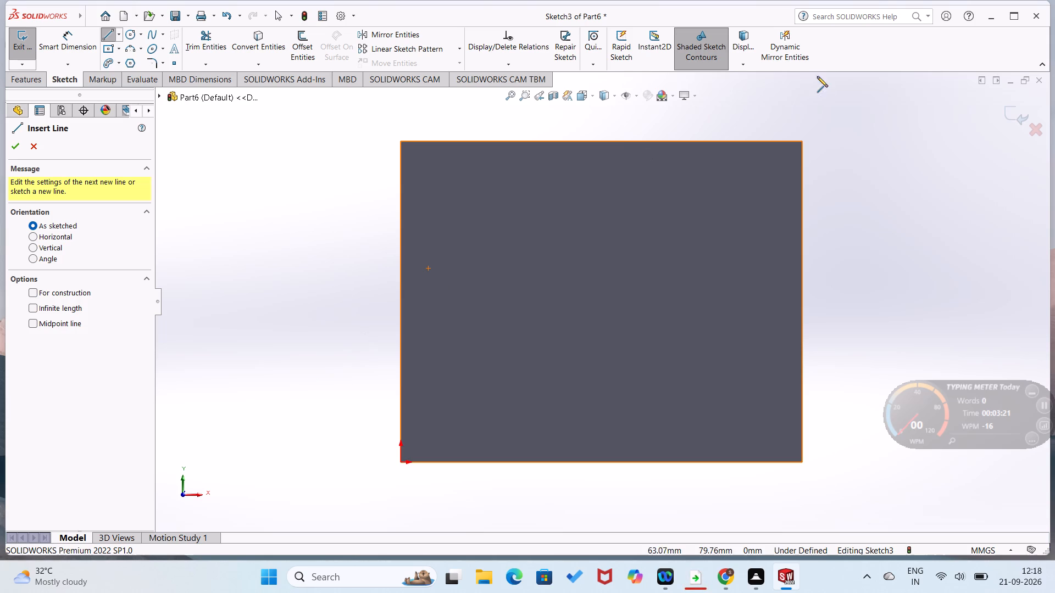
Close the T-slot block part without saving it.
{"action": "left_click", "coordinate": [1041, 75]}
{"action": "left_click", "coordinate": [528, 306]}
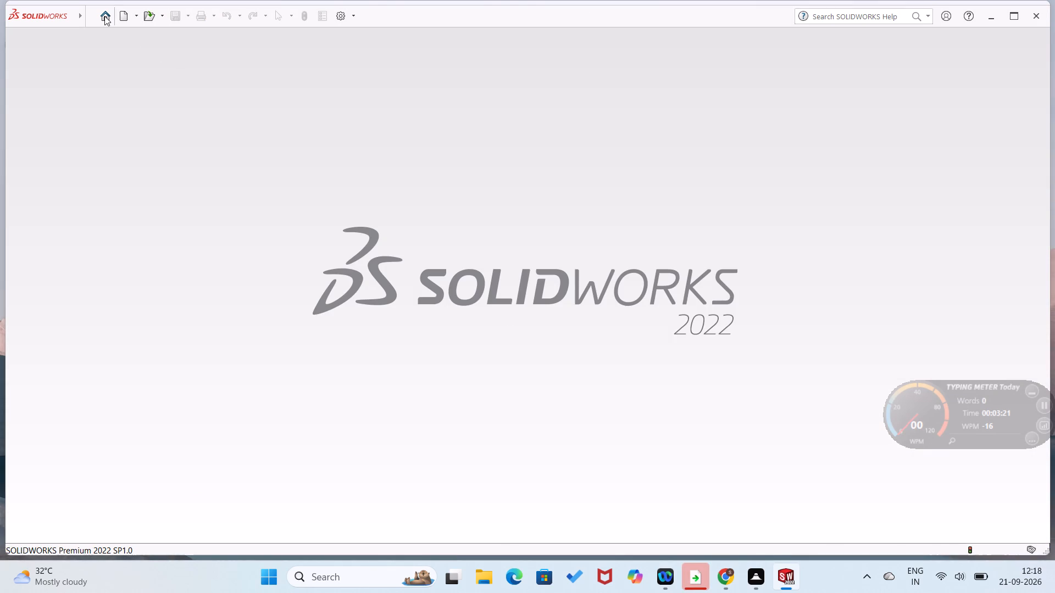
Create a new part and open a sketch on the Front Plane.
{"action": "left_click", "coordinate": [104, 16]}
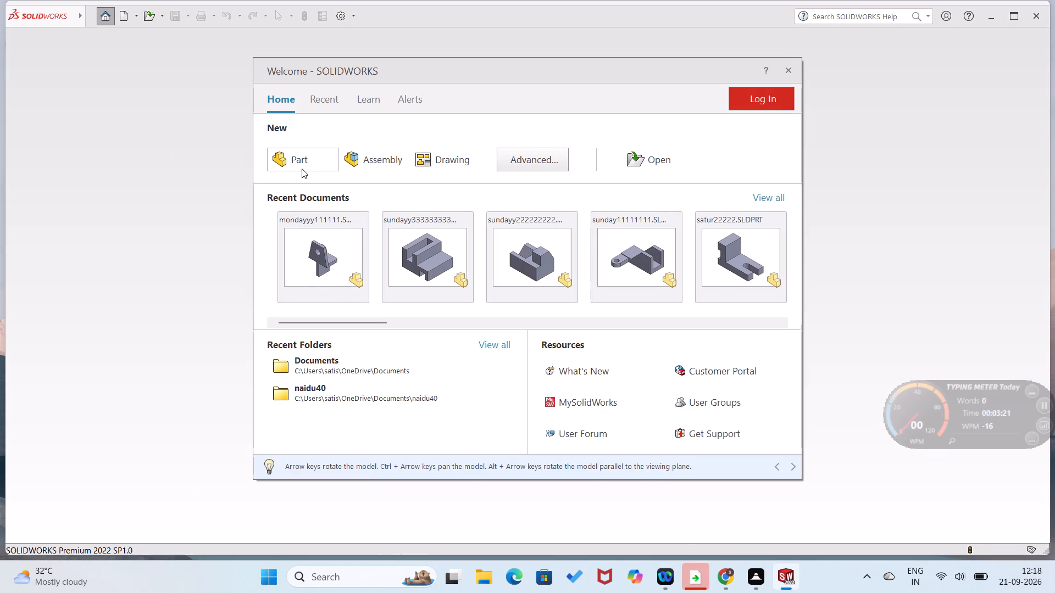
{"action": "left_click", "coordinate": [303, 163]}
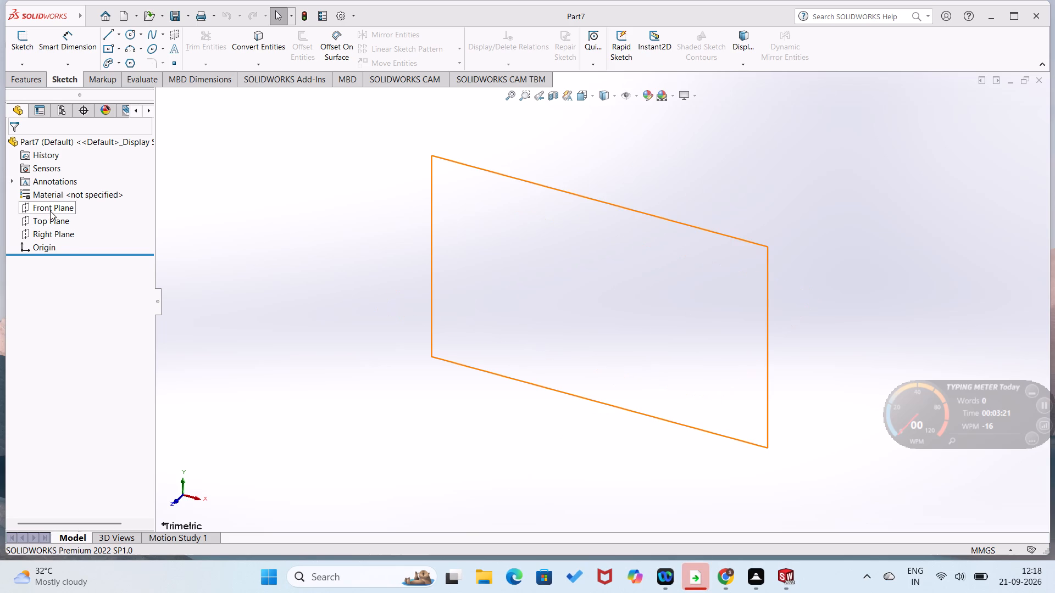
{"action": "left_click", "coordinate": [50, 211]}
{"action": "left_click", "coordinate": [64, 198]}
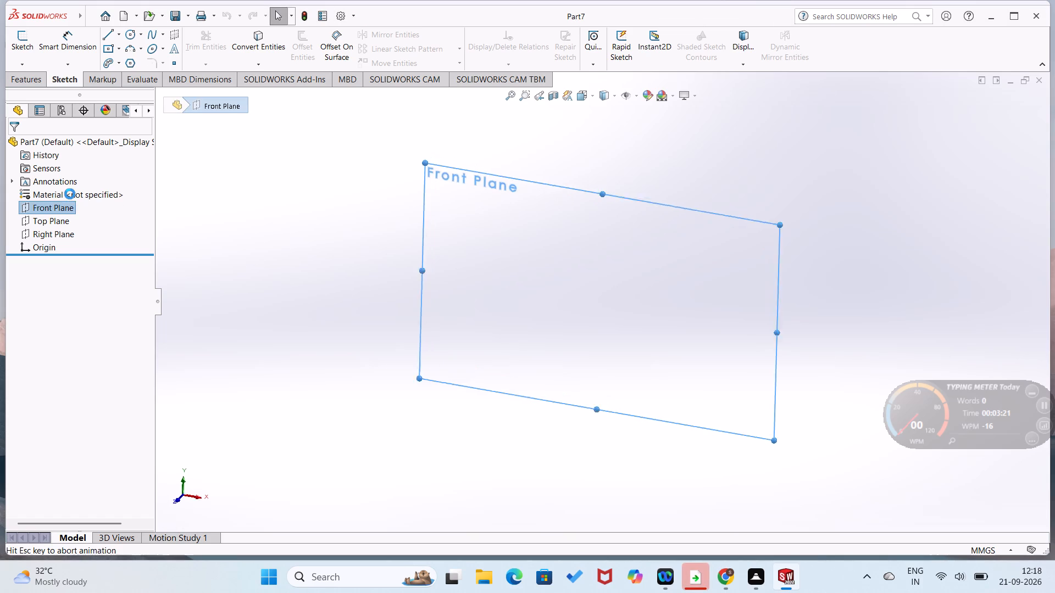
Sketch a closed L-shaped line profile from the origin, about 59 mm wide and 61 mm tall, with a lower step about 15 mm high.
{"action": "right_click_drag", "start_coordinate": [480, 263], "coordinate": [397, 328]}
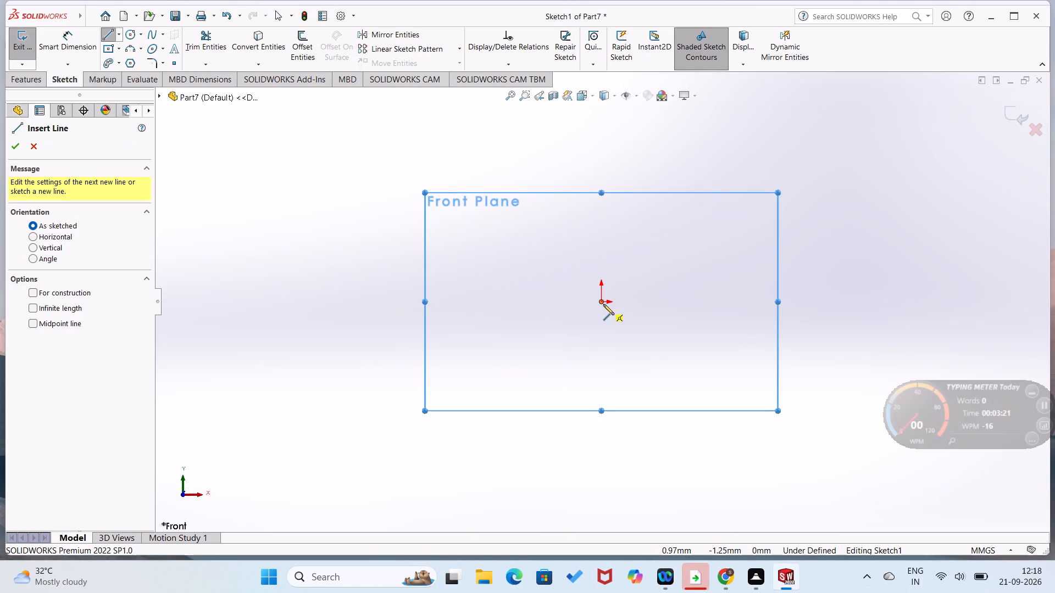
{"action": "left_click", "coordinate": [598, 302]}
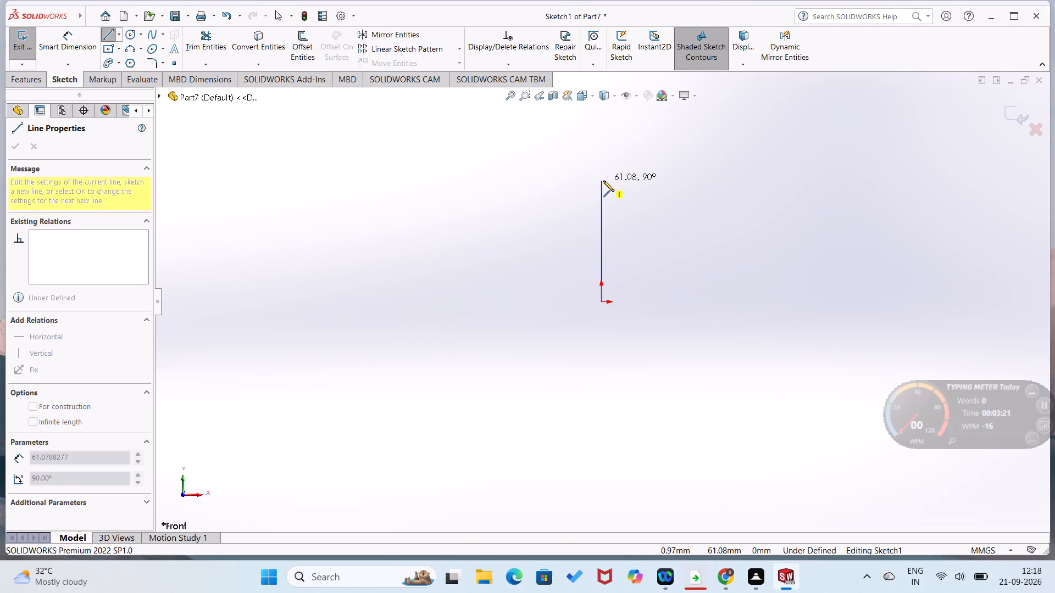
{"action": "left_click", "coordinate": [603, 181]}
{"action": "left_click", "coordinate": [680, 180]}
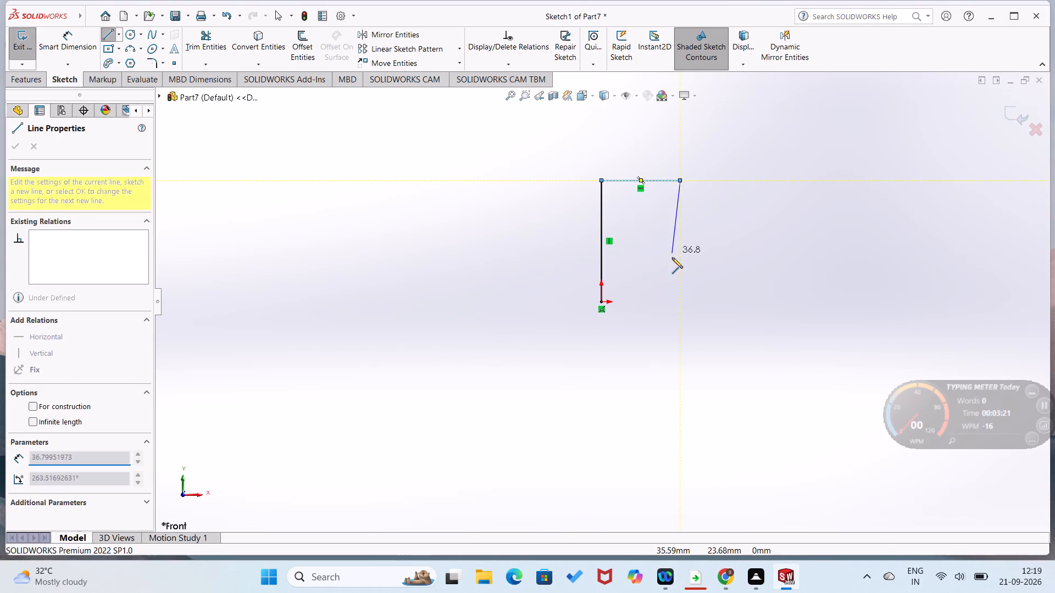
{"action": "left_click", "coordinate": [682, 272]}
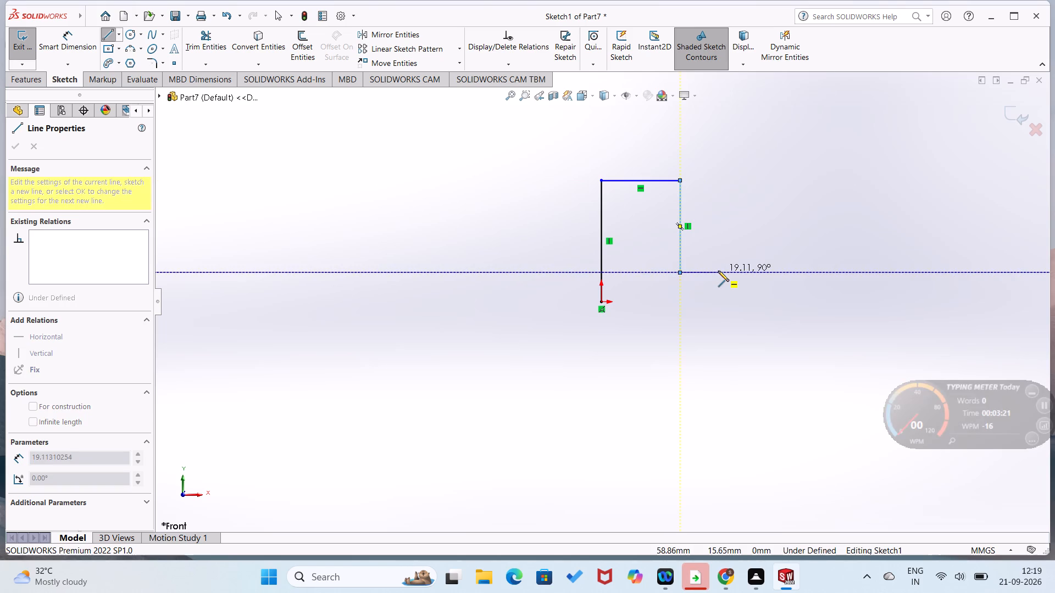
{"action": "left_click", "coordinate": [718, 271]}
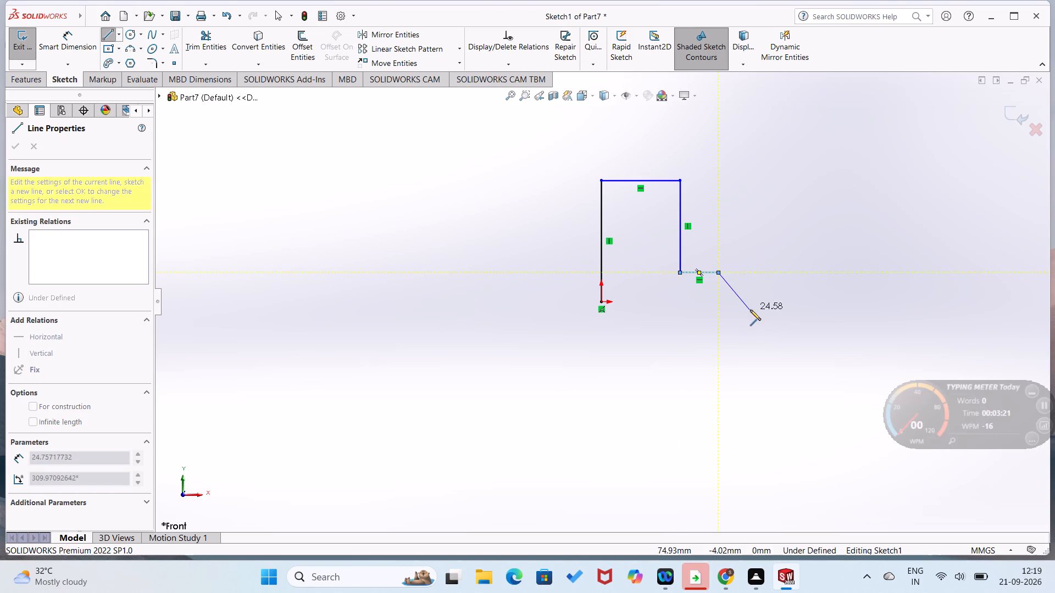
{"action": "left_click", "coordinate": [717, 300]}
{"action": "left_click", "coordinate": [603, 304]}
Dimension the L-profile's bottom line to 58 mm and its full-height vertical line at the origin to 50 mm.
{"action": "right_click_drag", "start_coordinate": [540, 349], "coordinate": [534, 217]}
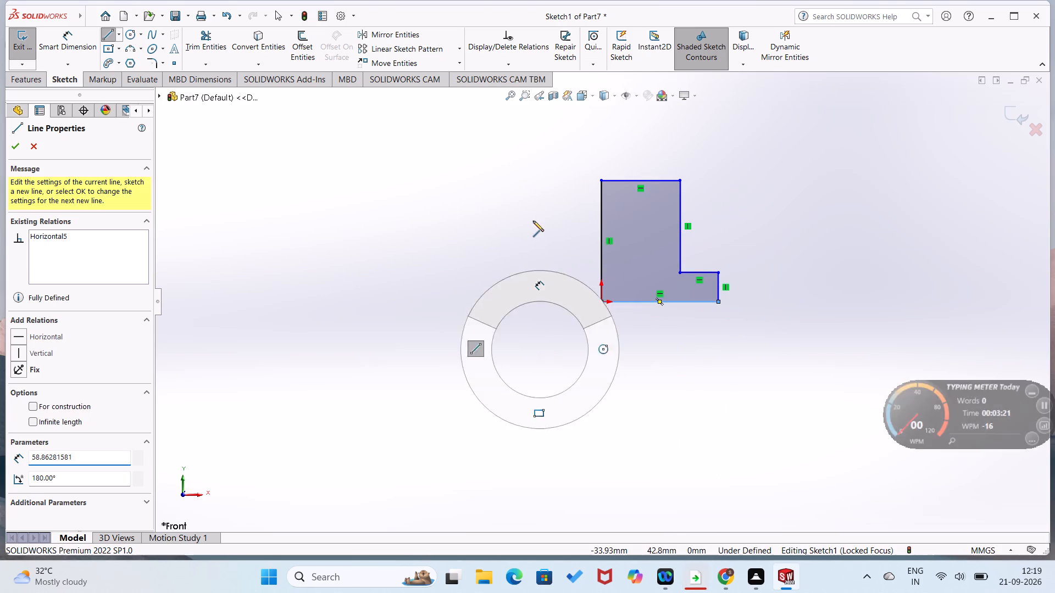
{"action": "left_click", "coordinate": [651, 301]}
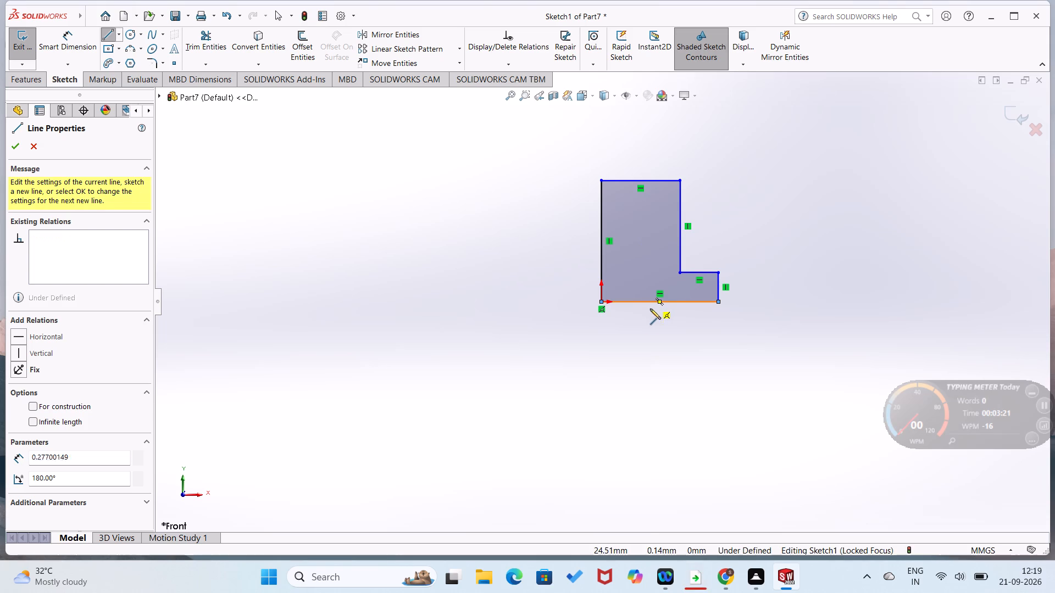
{"action": "right_click_drag", "start_coordinate": [627, 327], "coordinate": [664, 214]}
{"action": "left_click", "coordinate": [637, 303]}
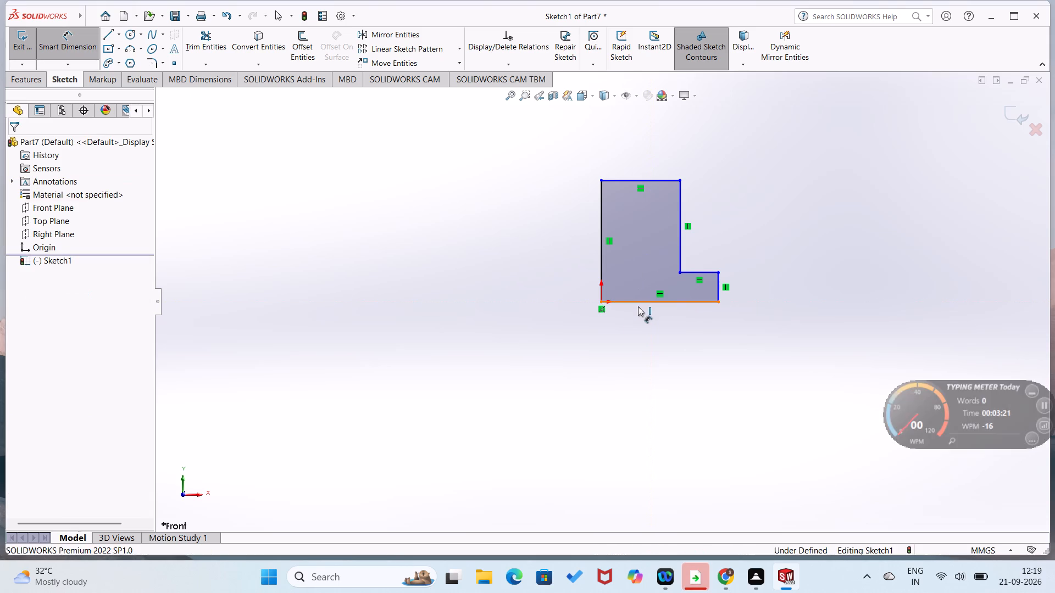
{"action": "left_click", "coordinate": [638, 327]}
{"action": "type", "text": "58"}
{"action": "key", "text": "Return"}
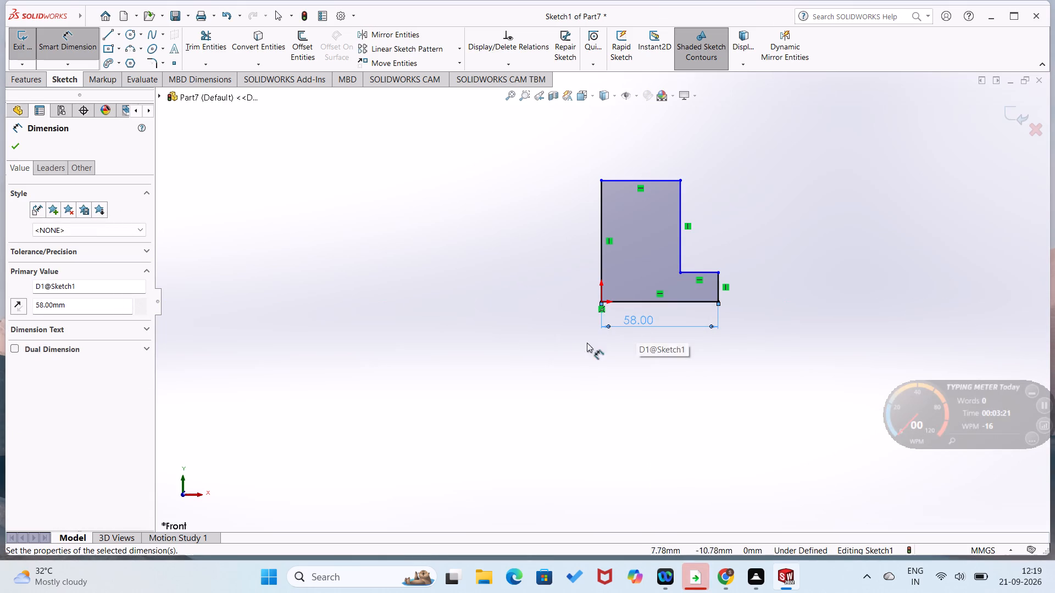
{"action": "left_click", "coordinate": [601, 266]}
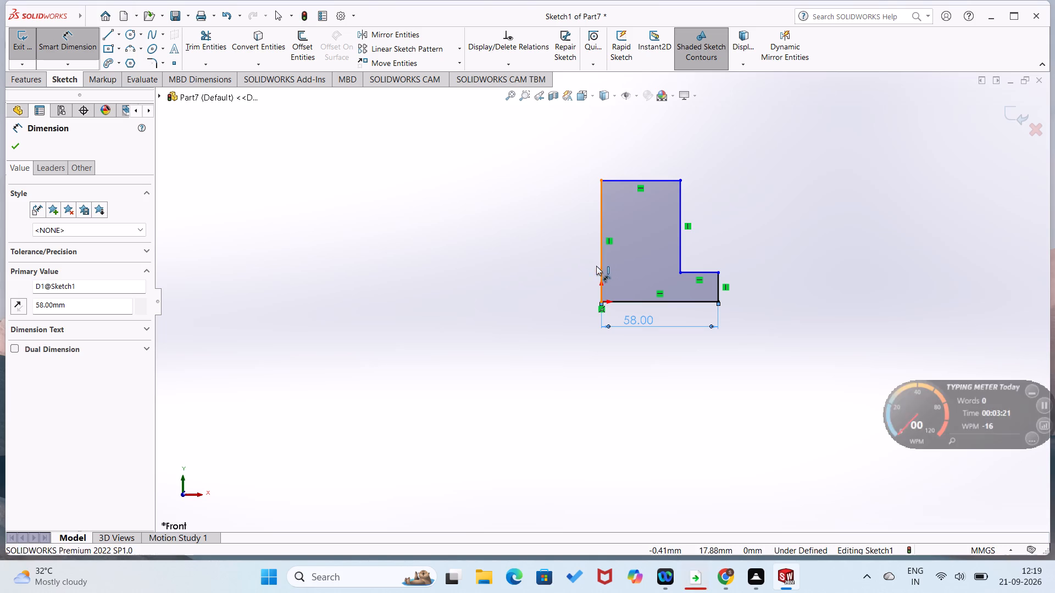
{"action": "left_click", "coordinate": [586, 266]}
{"action": "type", "text": "50"}
{"action": "key", "text": "Return"}
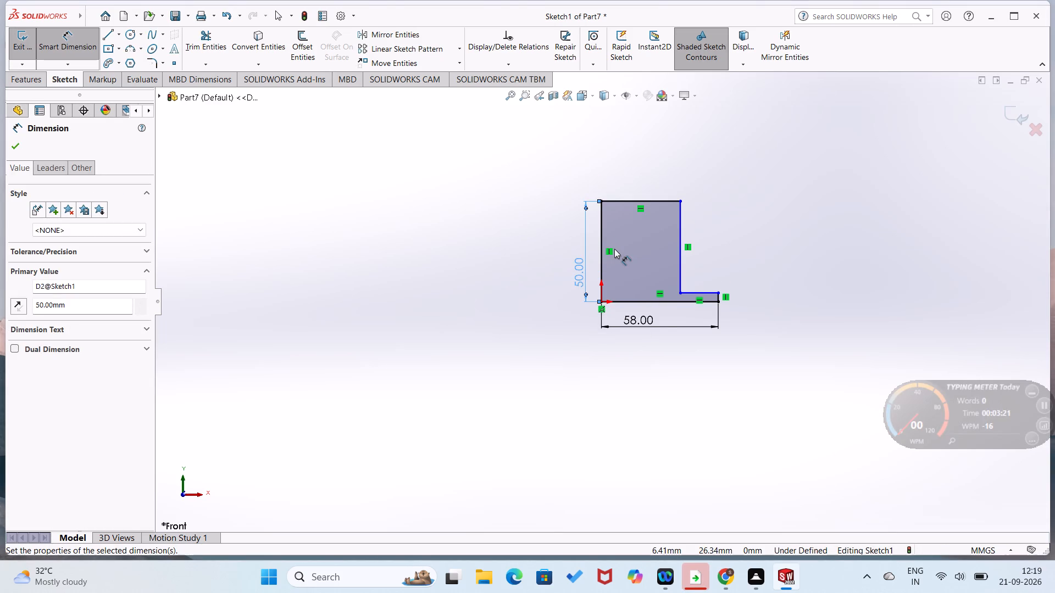
Dimension the vertical line above the step to 30 mm and the step's short horizontal line to 10 mm, and exit the sketch.
{"action": "left_click", "coordinate": [679, 238]}
{"action": "left_click", "coordinate": [661, 239]}
{"action": "type", "text": "630"}
{"action": "key", "text": "BackSpace"}
{"action": "key", "text": "BackSpace"}
{"action": "key", "text": "BackSpace"}
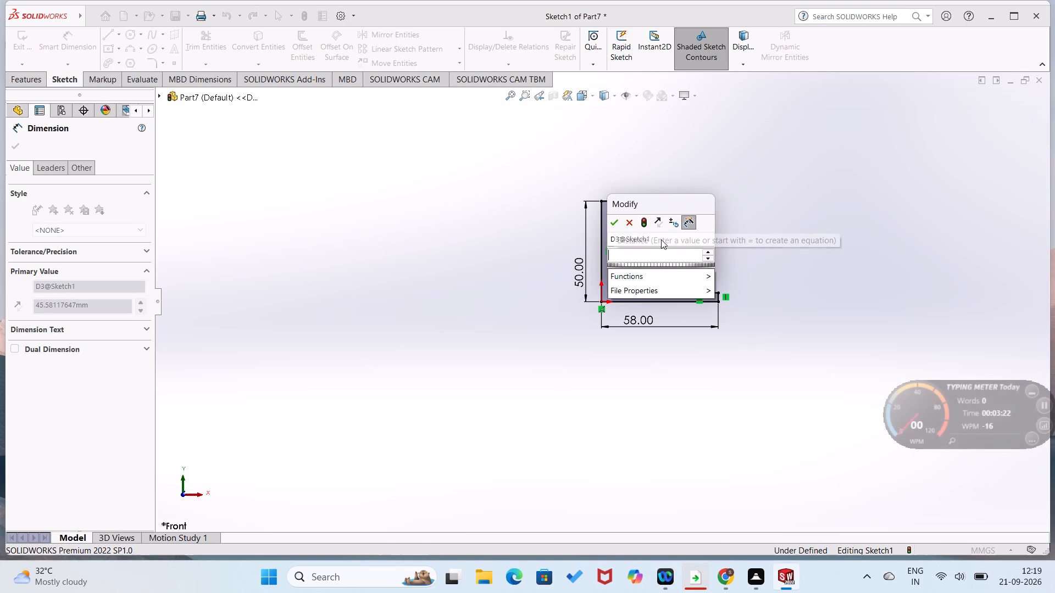
{"action": "type", "text": "30"}
{"action": "key", "text": "Return"}
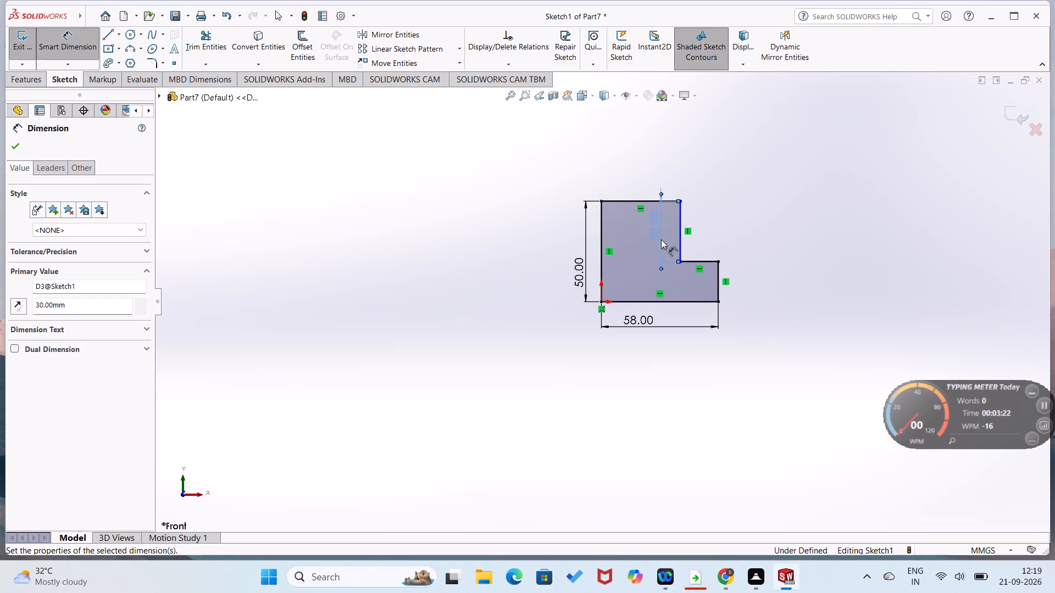
{"action": "left_click", "coordinate": [701, 258]}
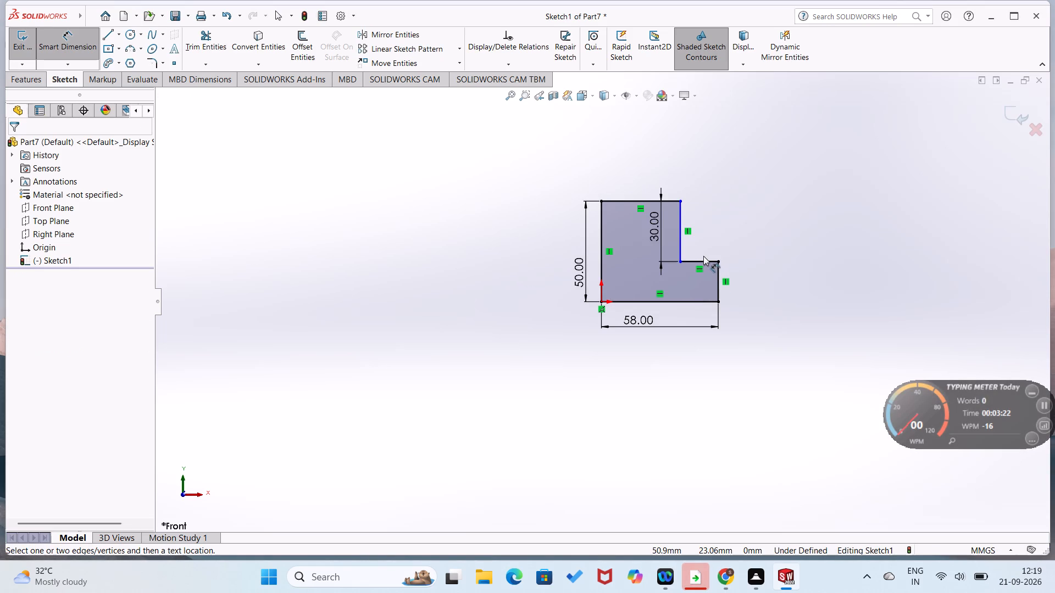
{"action": "left_click", "coordinate": [704, 260]}
{"action": "left_click", "coordinate": [707, 253]}
{"action": "type", "text": "10"}
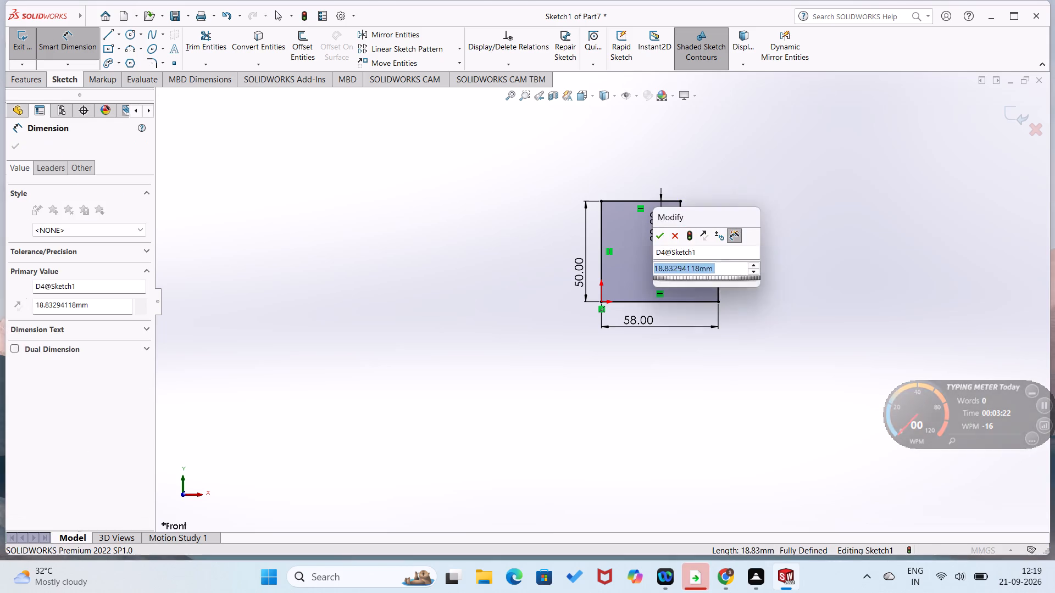
{"action": "key", "text": "Return"}
{"action": "left_click", "coordinate": [495, 262]}
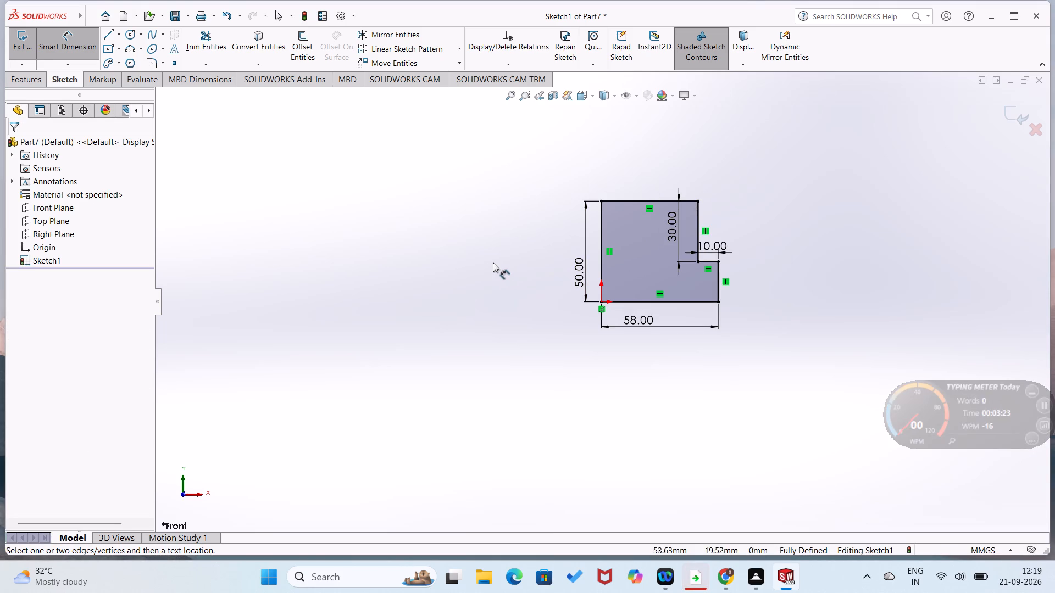
{"action": "middle_click_drag", "start_coordinate": [471, 251], "coordinate": [419, 278]}
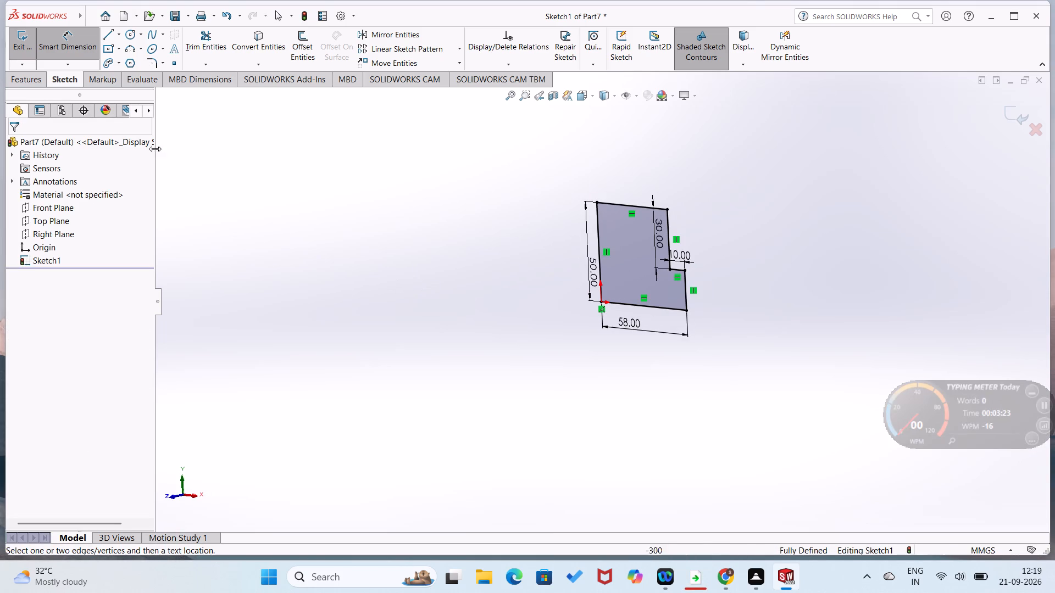
{"action": "left_click", "coordinate": [13, 44]}
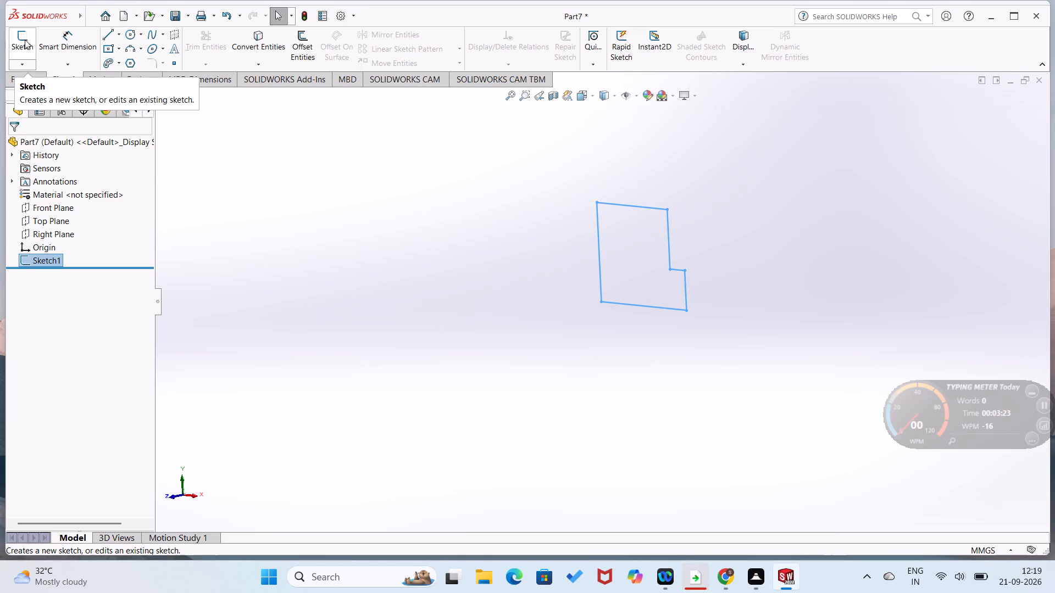
Extrude the L-shaped profile as a blind boss to a depth of 80 mm.
{"action": "left_click", "coordinate": [34, 89]}
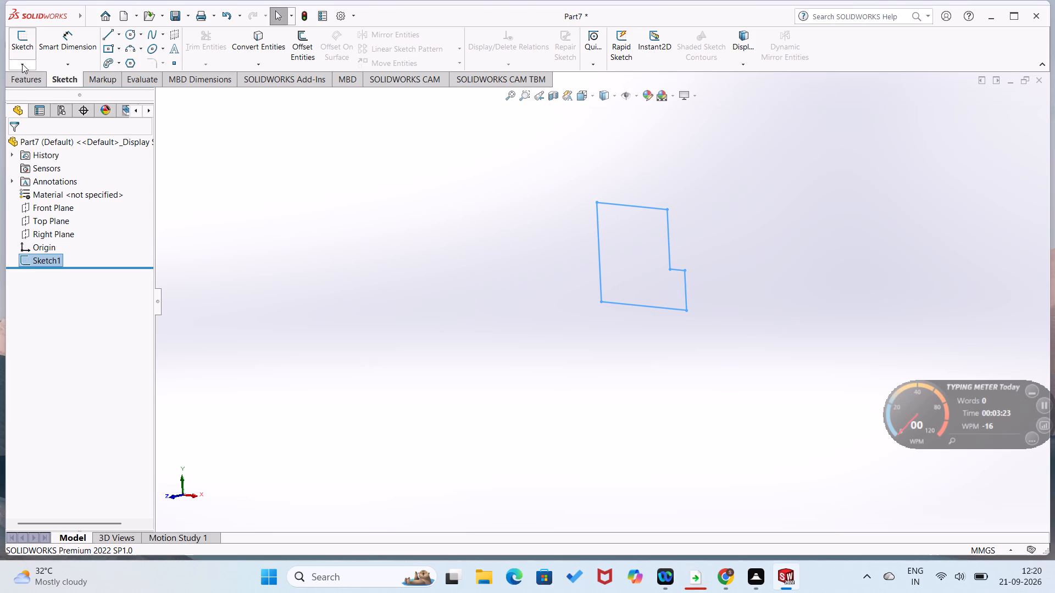
{"action": "left_click", "coordinate": [23, 77]}
{"action": "left_click", "coordinate": [25, 53]}
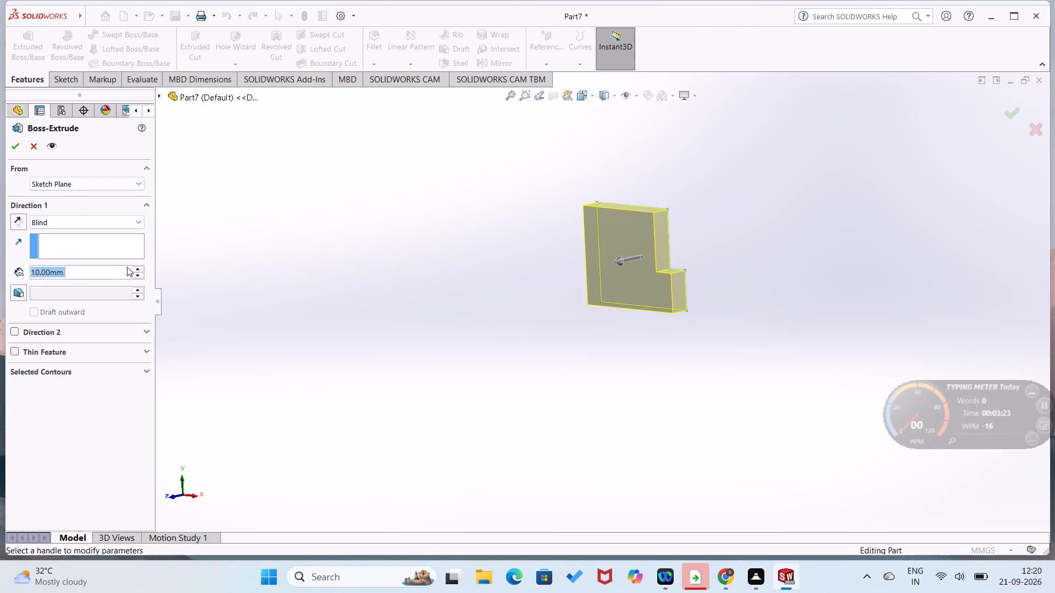
{"action": "triple_click", "coordinate": [137, 267]}
{"action": "triple_click", "coordinate": [137, 268]}
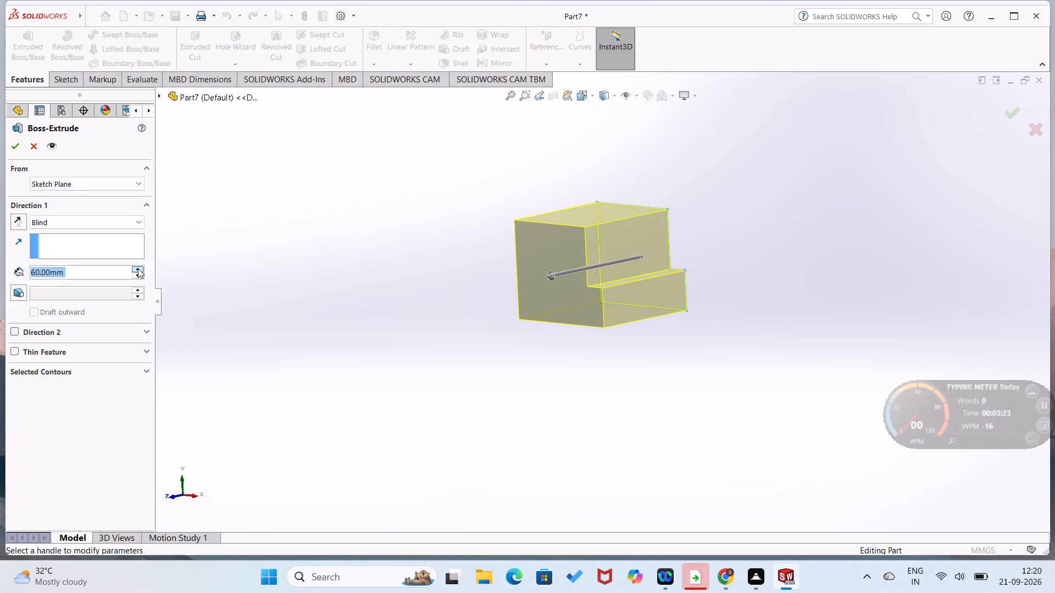
{"action": "left_click", "coordinate": [138, 268]}
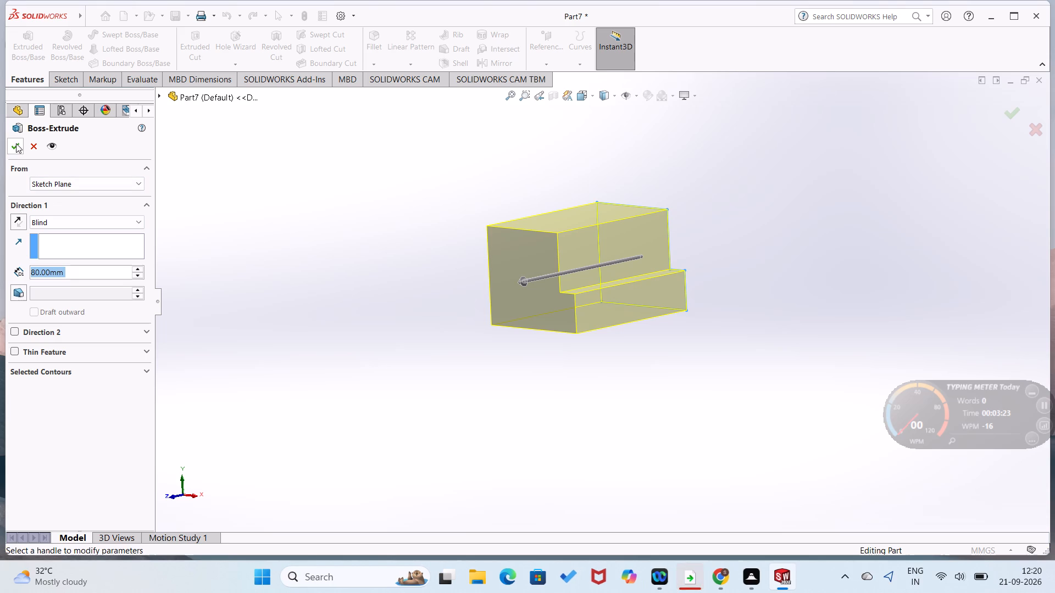
{"action": "left_click", "coordinate": [16, 144]}
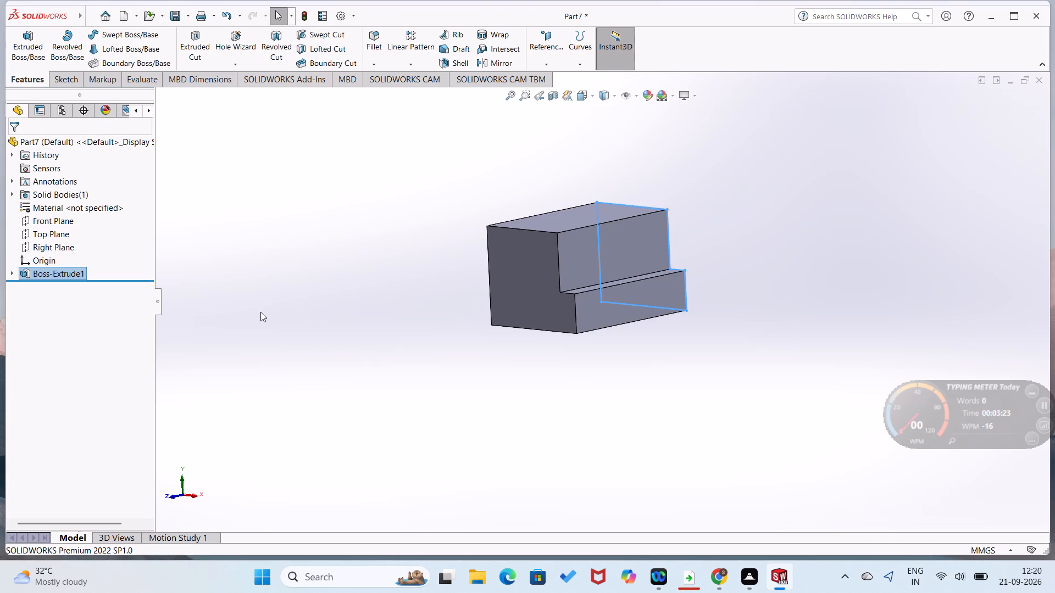
{"action": "right_click", "coordinate": [260, 312]}
{"action": "left_click", "coordinate": [274, 259]}
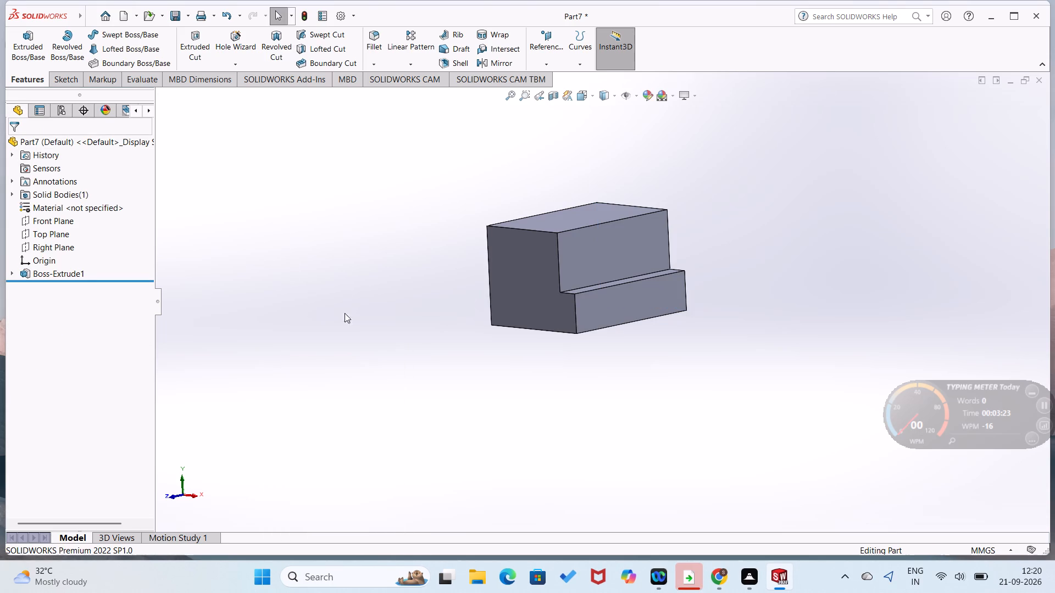
Open a sketch on the vertical face above the step and draw a circle of about 15 mm radius centred on its top edge's midpoint.
{"action": "right_click", "coordinate": [620, 256]}
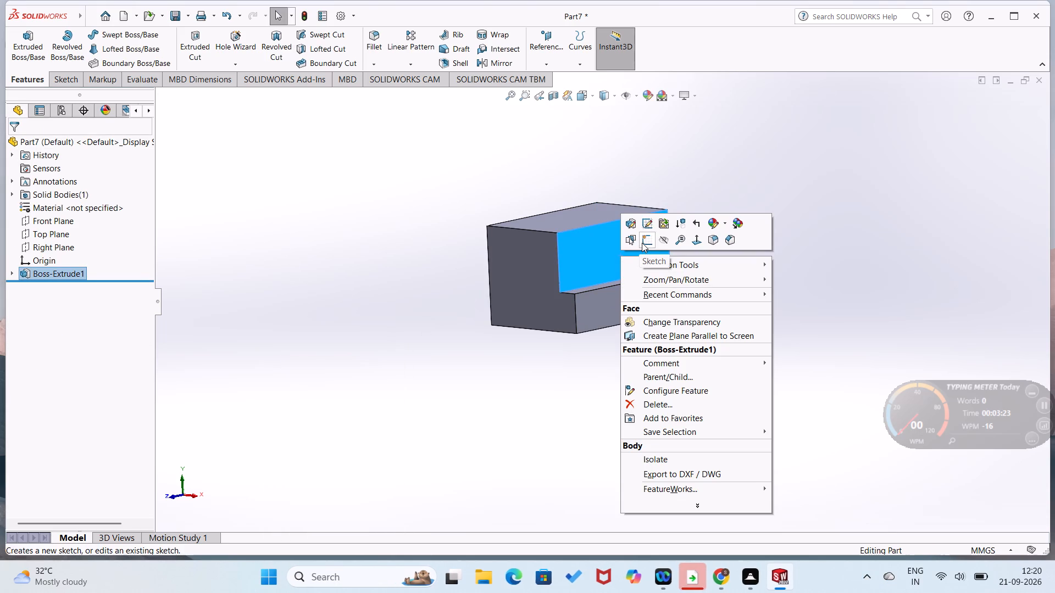
{"action": "left_click", "coordinate": [642, 243]}
{"action": "left_click", "coordinate": [263, 305]}
{"action": "right_click_drag", "start_coordinate": [318, 248], "coordinate": [223, 309]}
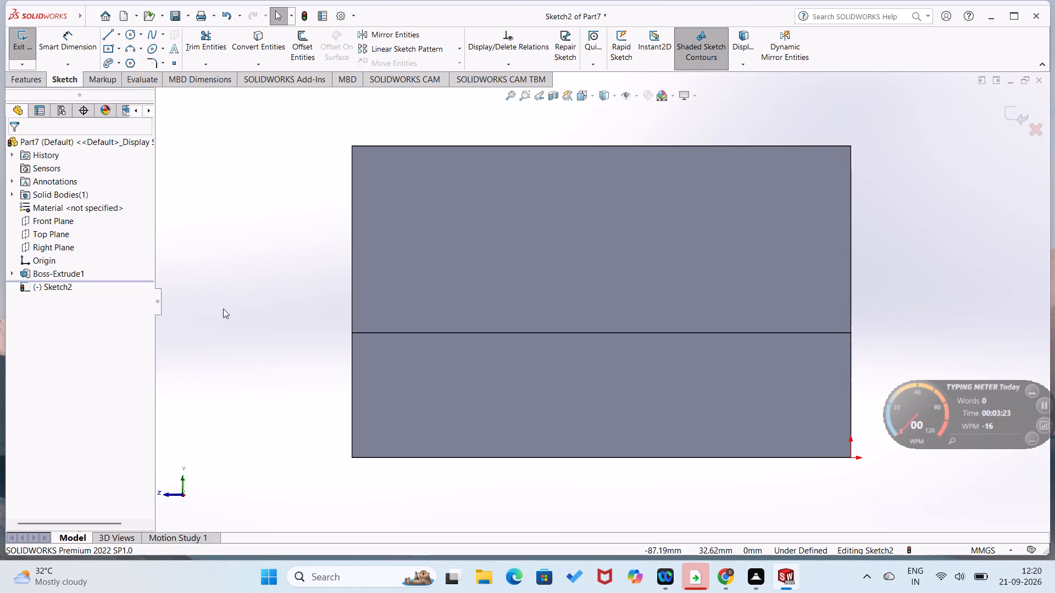
{"action": "right_click_drag", "start_coordinate": [223, 309], "coordinate": [227, 306]}
{"action": "right_click_drag", "start_coordinate": [245, 295], "coordinate": [387, 202]}
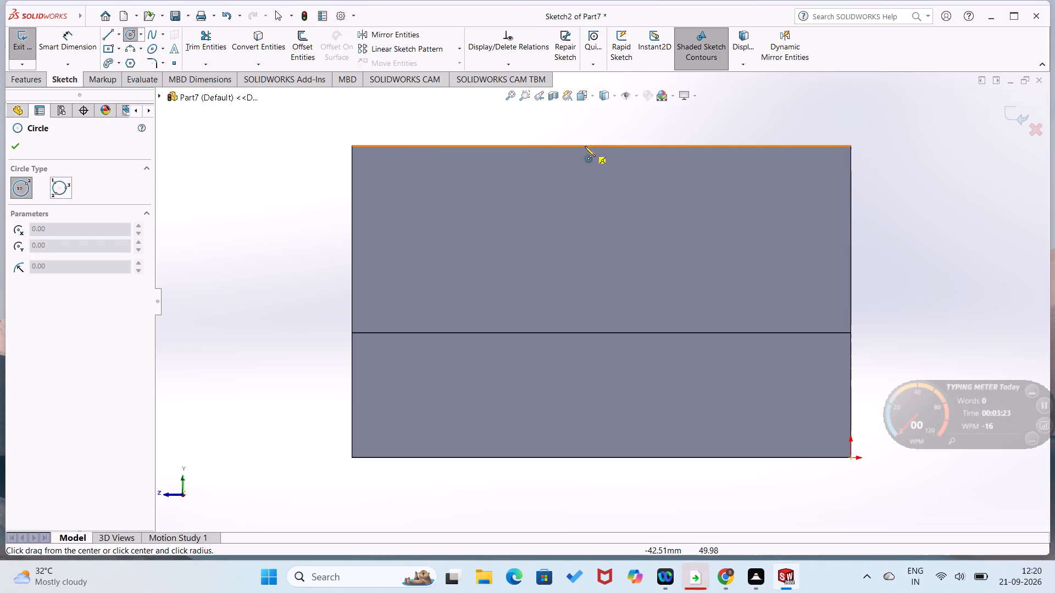
{"action": "left_click", "coordinate": [601, 144]}
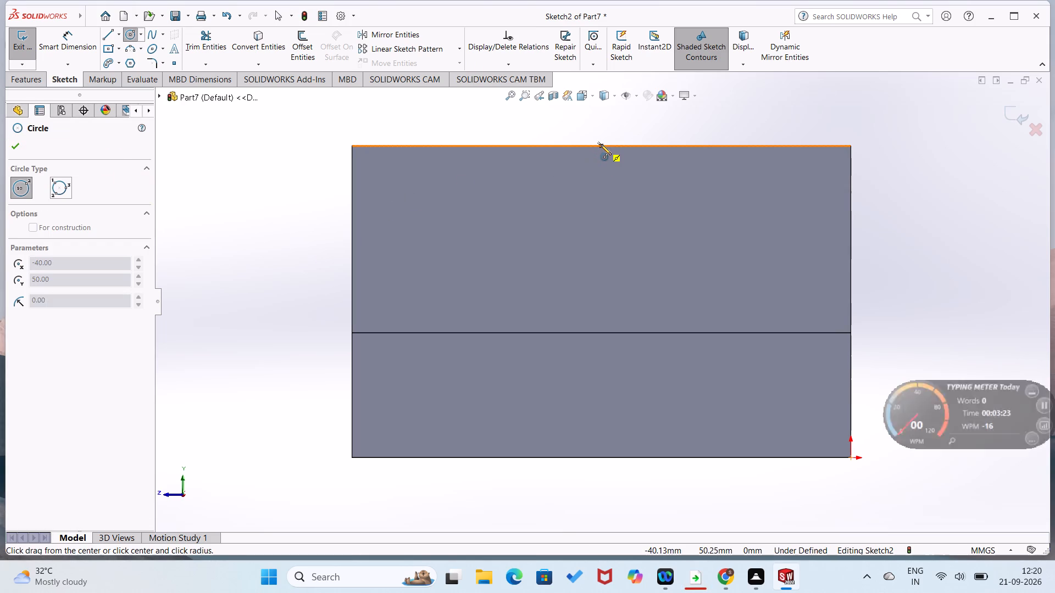
{"action": "left_click", "coordinate": [631, 233]}
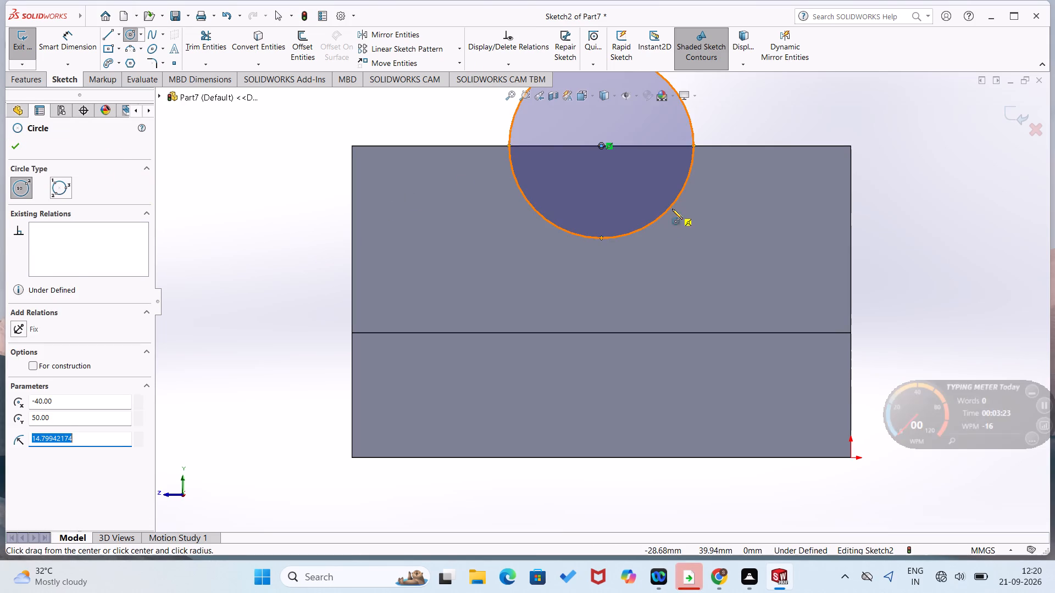
Dimension the circle's diameter to 50 mm.
{"action": "right_click_drag", "start_coordinate": [671, 221], "coordinate": [704, 167]}
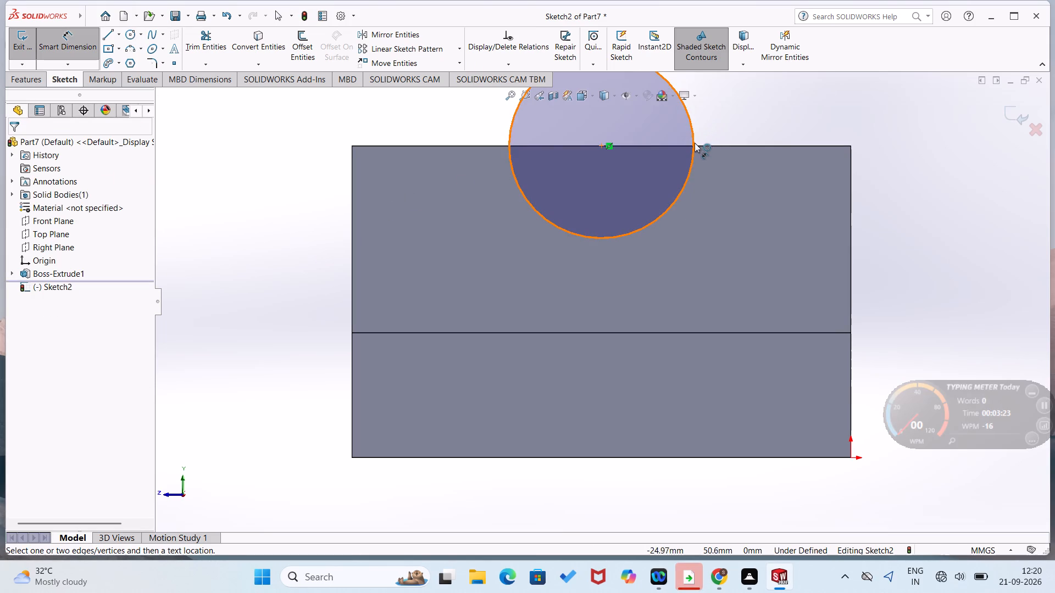
{"action": "left_click", "coordinate": [693, 143]}
{"action": "left_click", "coordinate": [719, 128]}
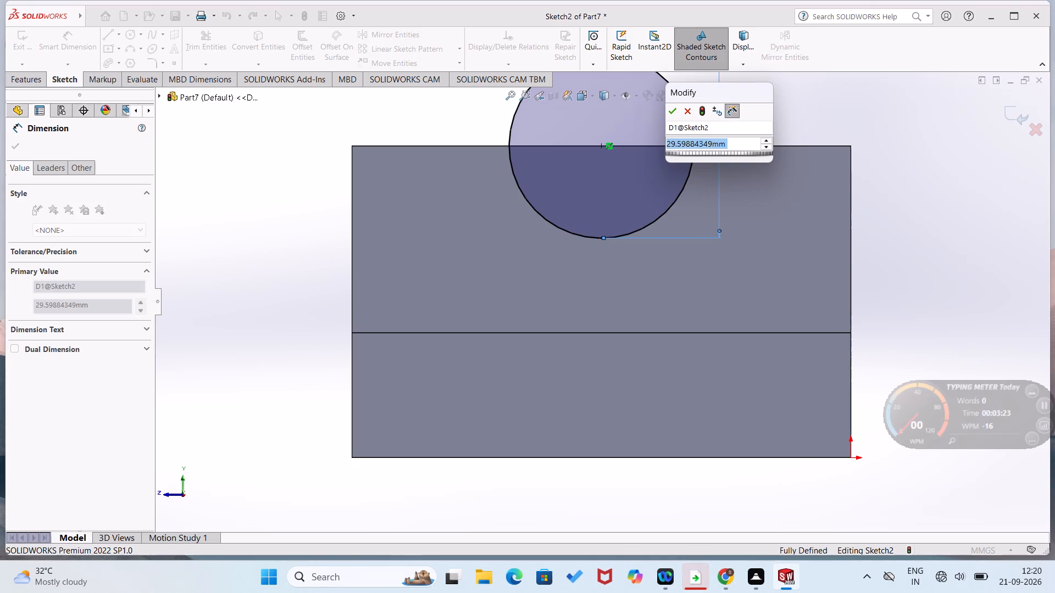
{"action": "type", "text": "50"}
{"action": "key", "text": "Return"}
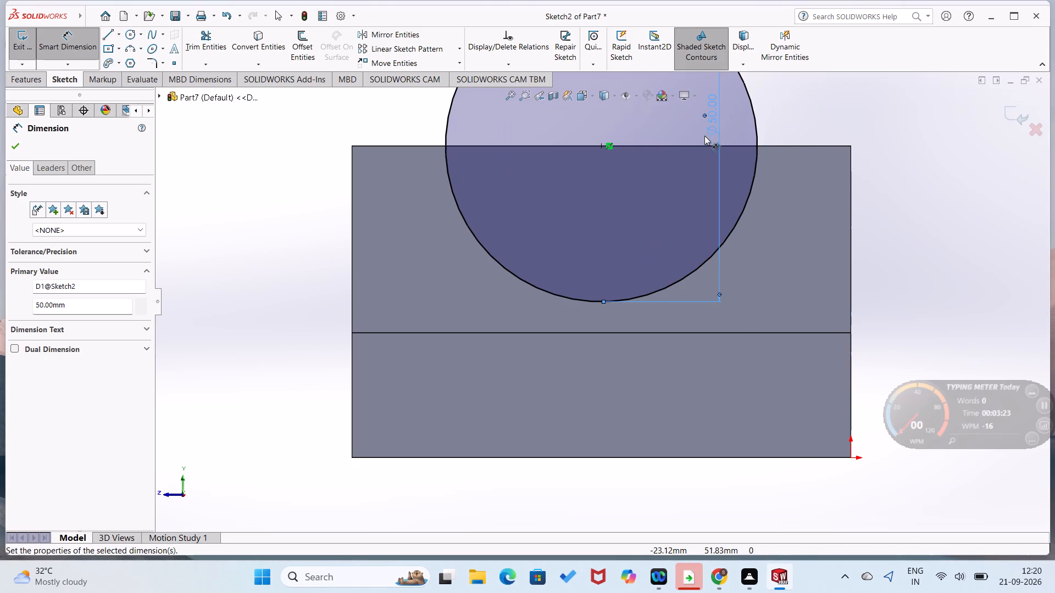
Cut the 50 mm circle through the upper block with a blind 80 mm Extruded Cut.
{"action": "middle_click_drag", "start_coordinate": [694, 384], "coordinate": [679, 449]}
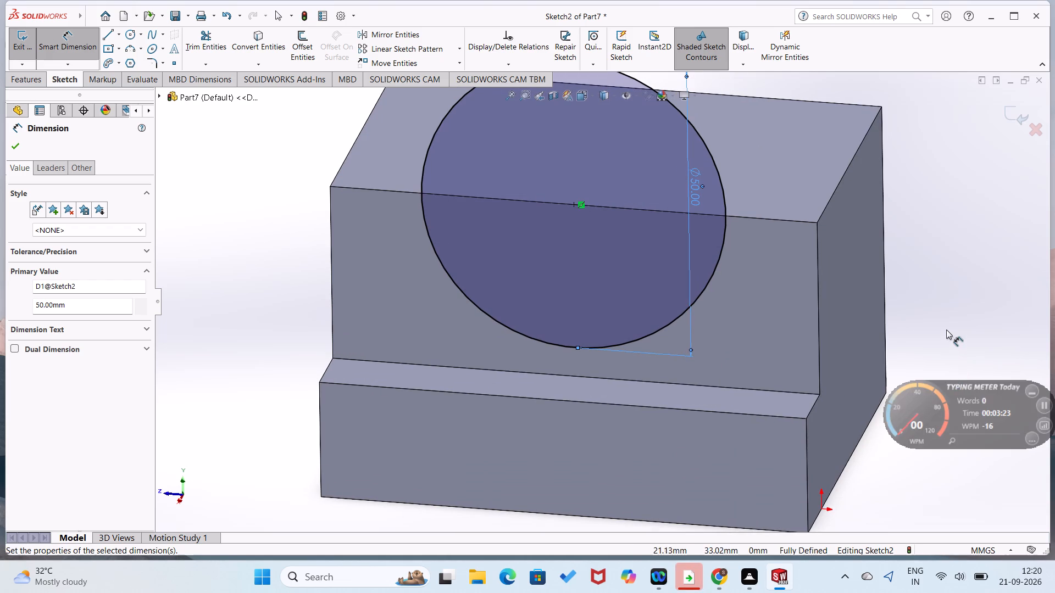
{"action": "left_click", "coordinate": [946, 329]}
{"action": "left_click", "coordinate": [14, 79]}
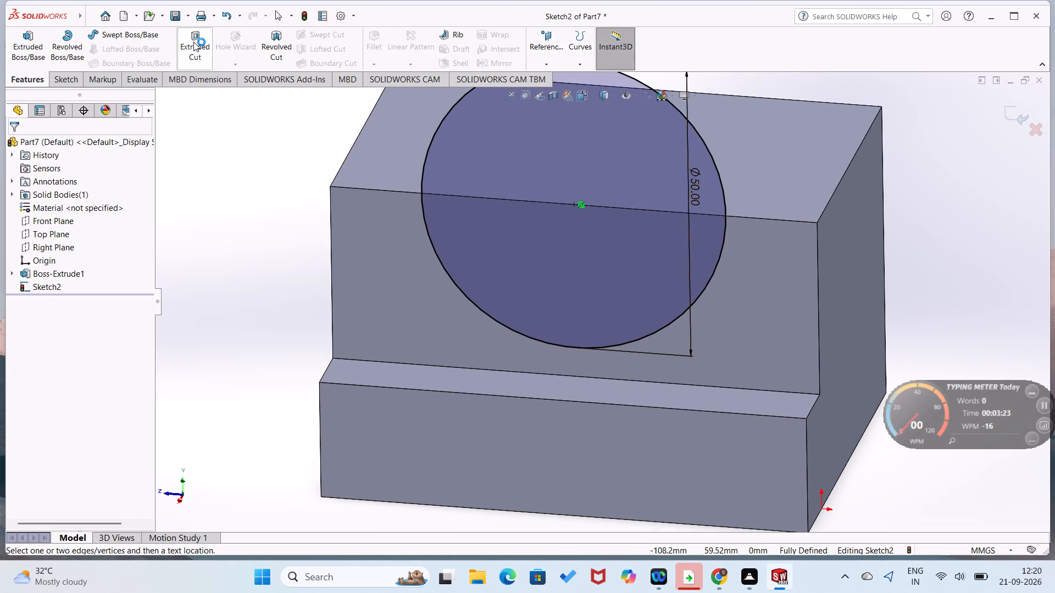
{"action": "left_click", "coordinate": [196, 42]}
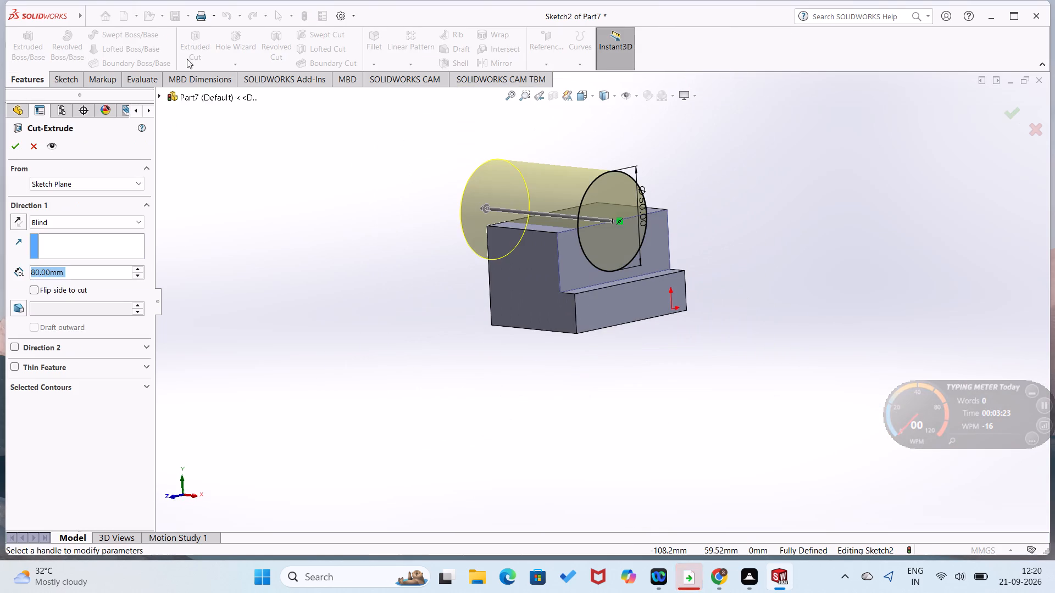
{"action": "left_click", "coordinate": [18, 146]}
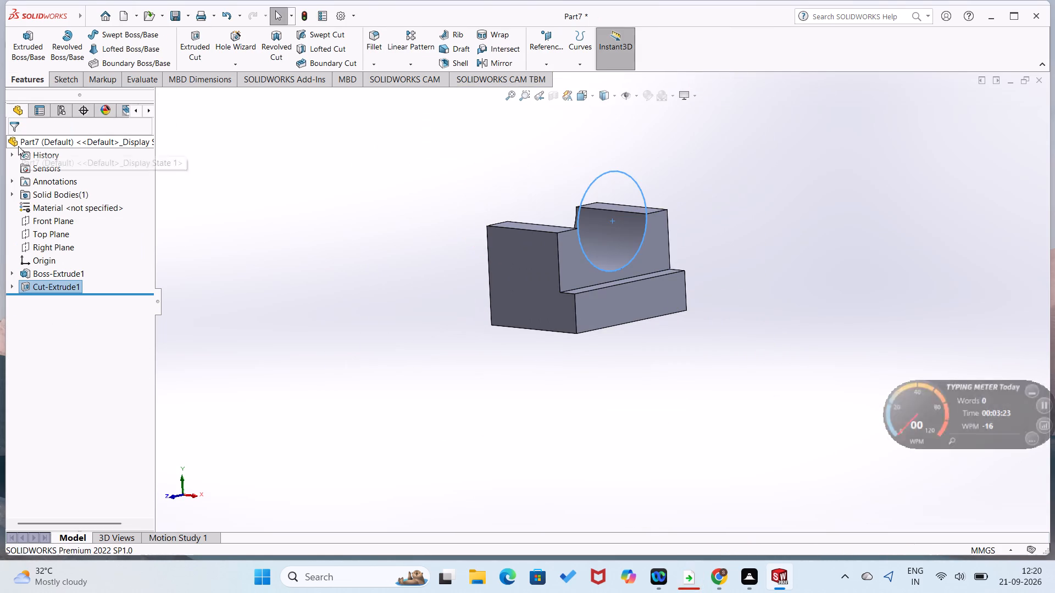
{"action": "left_click", "coordinate": [251, 274]}
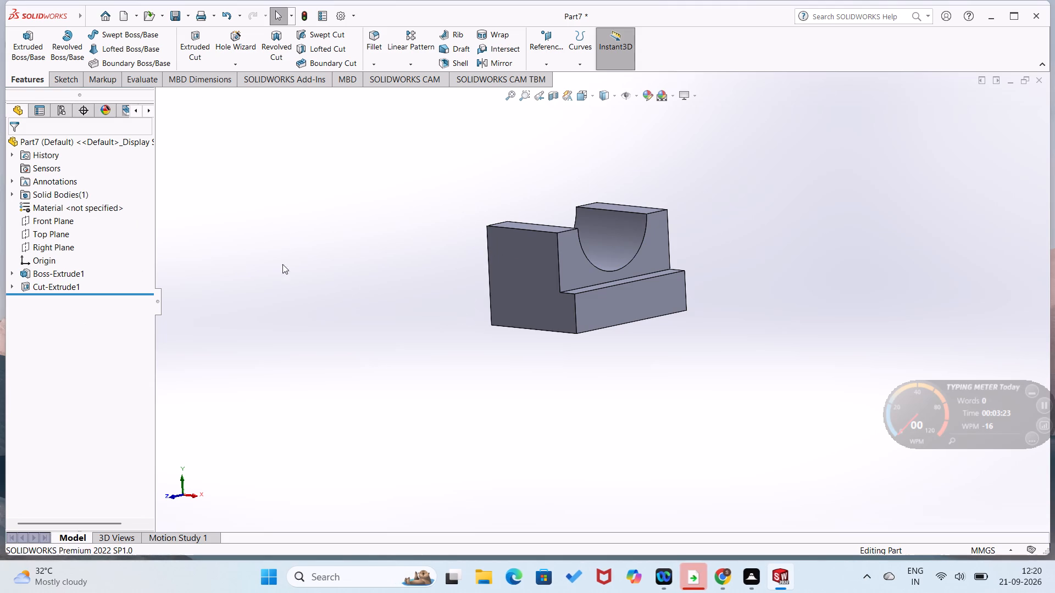
Open a sketch on the block's top face beside the semicircular cut, at the end nearest the origin.
{"action": "scroll", "coordinate": [560, 300], "scroll_direction": "up", "scroll_amount": 1}
{"action": "middle_click_drag", "start_coordinate": [559, 301], "coordinate": [563, 373]}
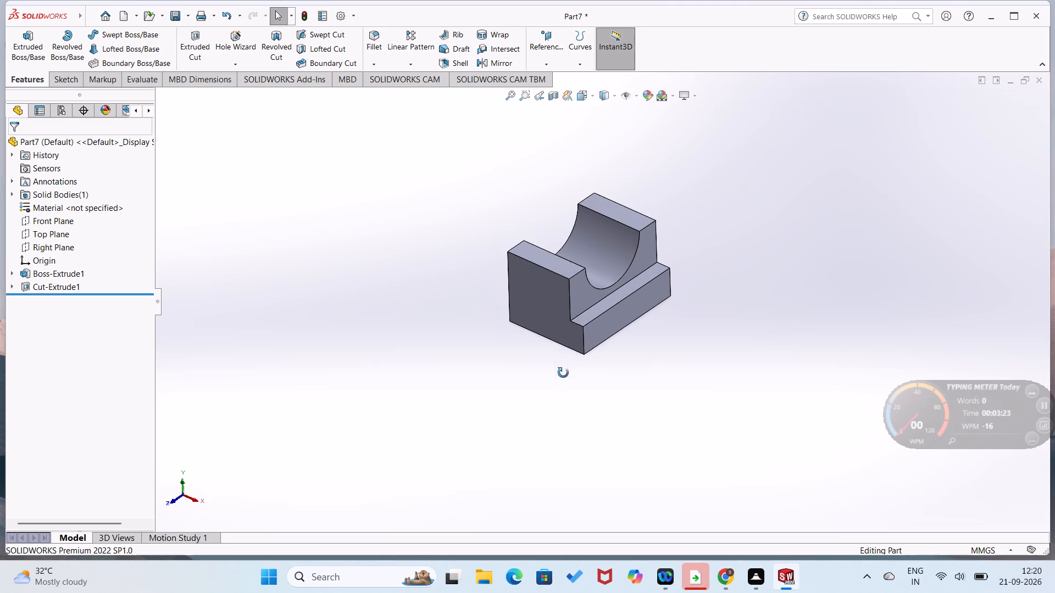
{"action": "middle_click_drag", "start_coordinate": [563, 373], "coordinate": [563, 377]}
{"action": "right_click", "coordinate": [618, 211]}
{"action": "left_click", "coordinate": [647, 195]}
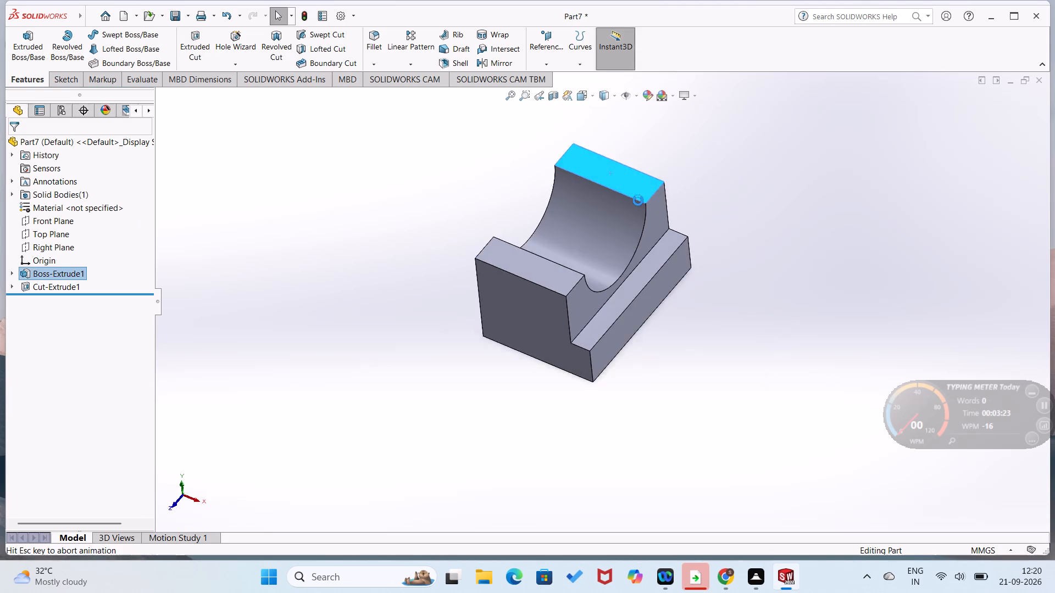
{"action": "left_click", "coordinate": [384, 280]}
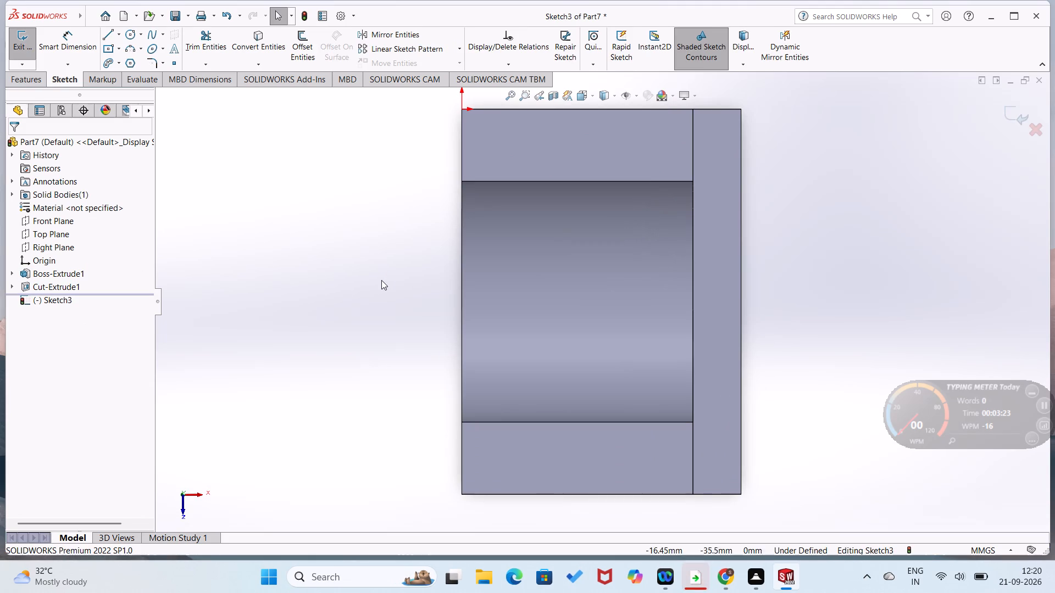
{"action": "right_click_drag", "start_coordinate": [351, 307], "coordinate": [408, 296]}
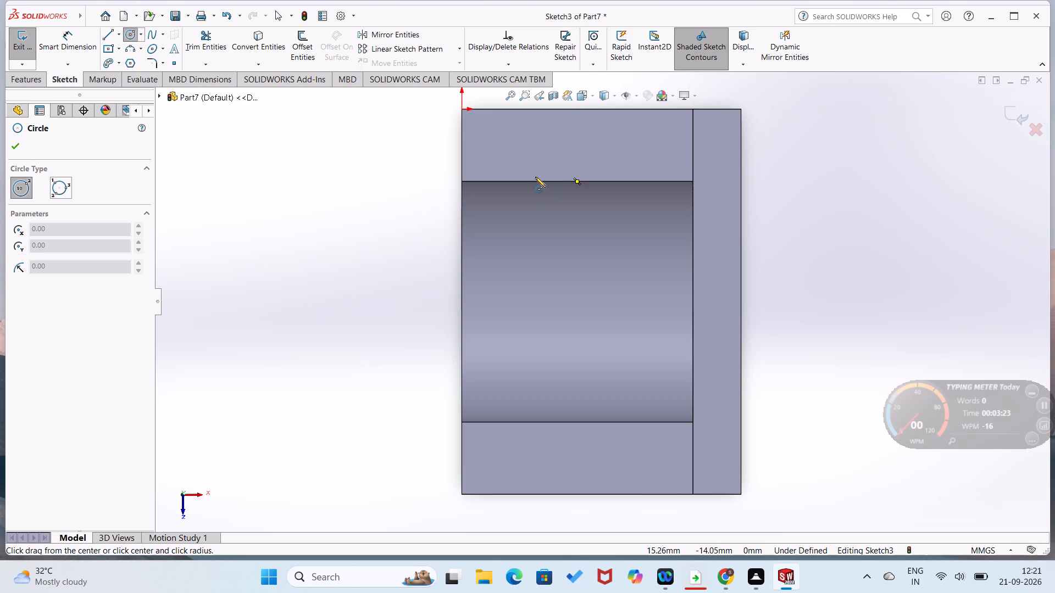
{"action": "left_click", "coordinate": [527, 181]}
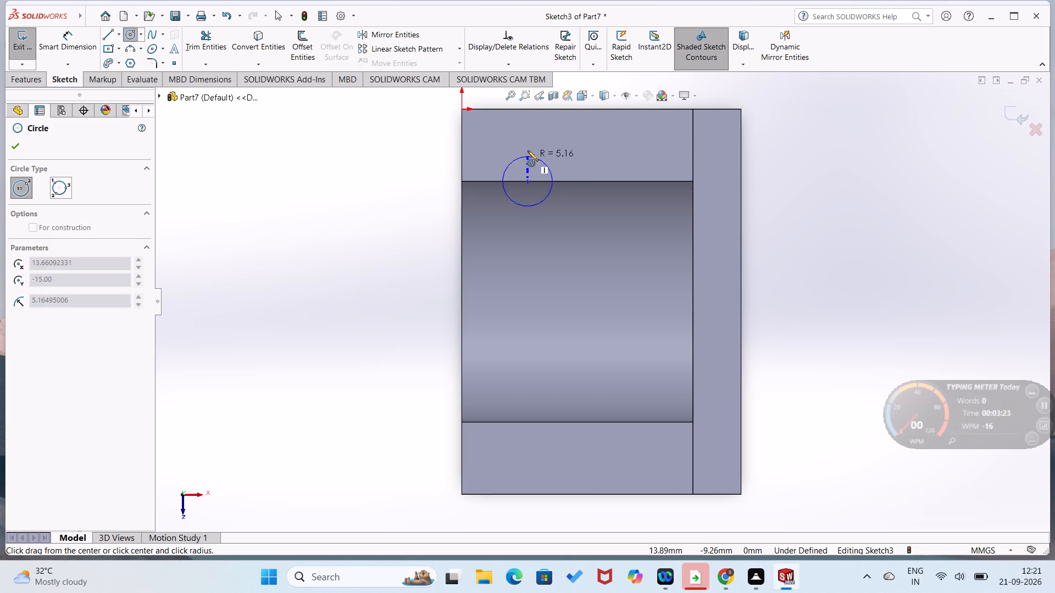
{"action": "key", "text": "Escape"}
Sketch a closed rectangle of lines on the semicircular cut's edge nearest the origin, about 21.5 mm long and 6.5 mm deep into the top face.
{"action": "right_click_drag", "start_coordinate": [469, 205], "coordinate": [382, 253]}
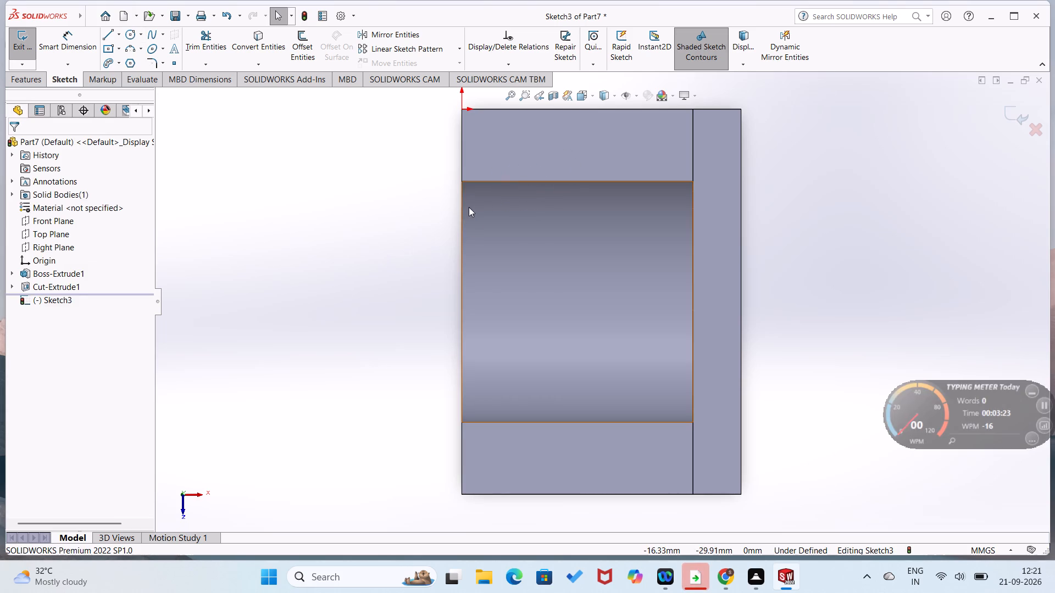
{"action": "left_click", "coordinate": [514, 183]}
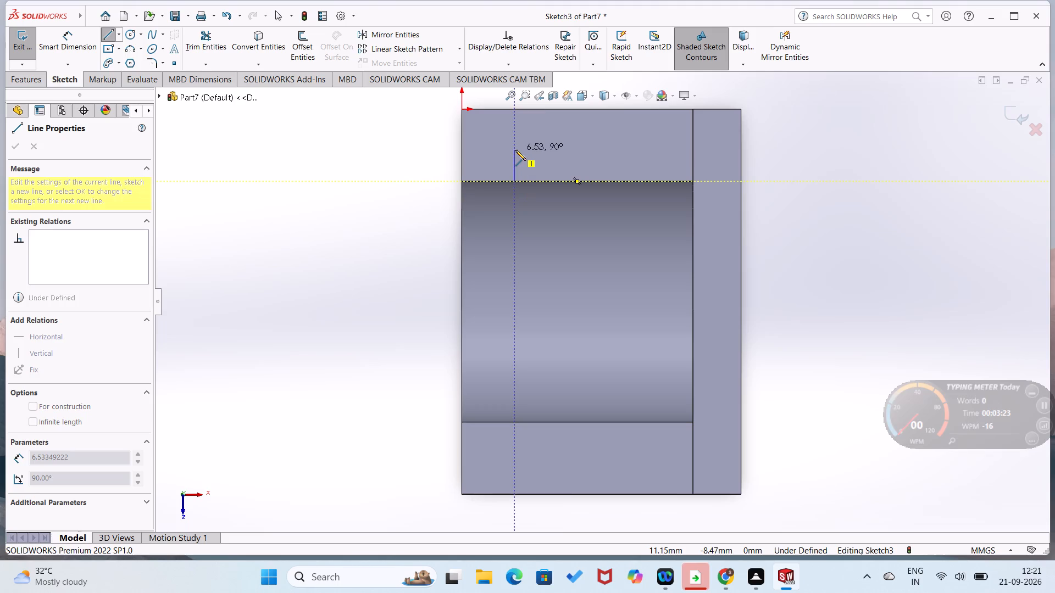
{"action": "left_click", "coordinate": [515, 150]}
{"action": "left_click", "coordinate": [618, 152]}
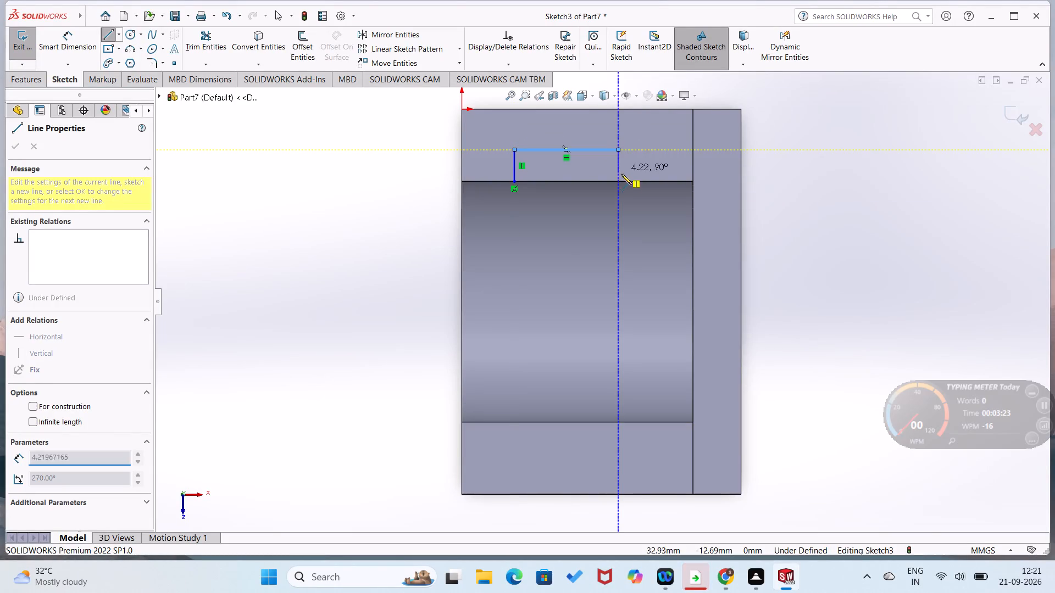
{"action": "left_click", "coordinate": [620, 180]}
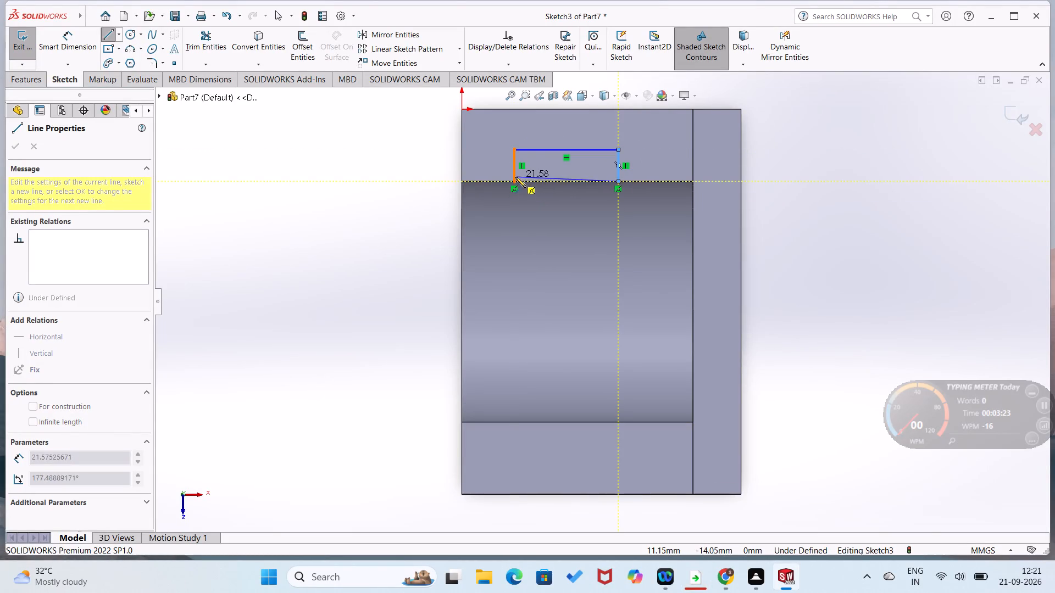
{"action": "left_click", "coordinate": [513, 181]}
Dimension the rectangle's near corner 10 mm from the cut edge's outer corner and its long side to 20 mm.
{"action": "right_click_drag", "start_coordinate": [449, 214], "coordinate": [447, 88]}
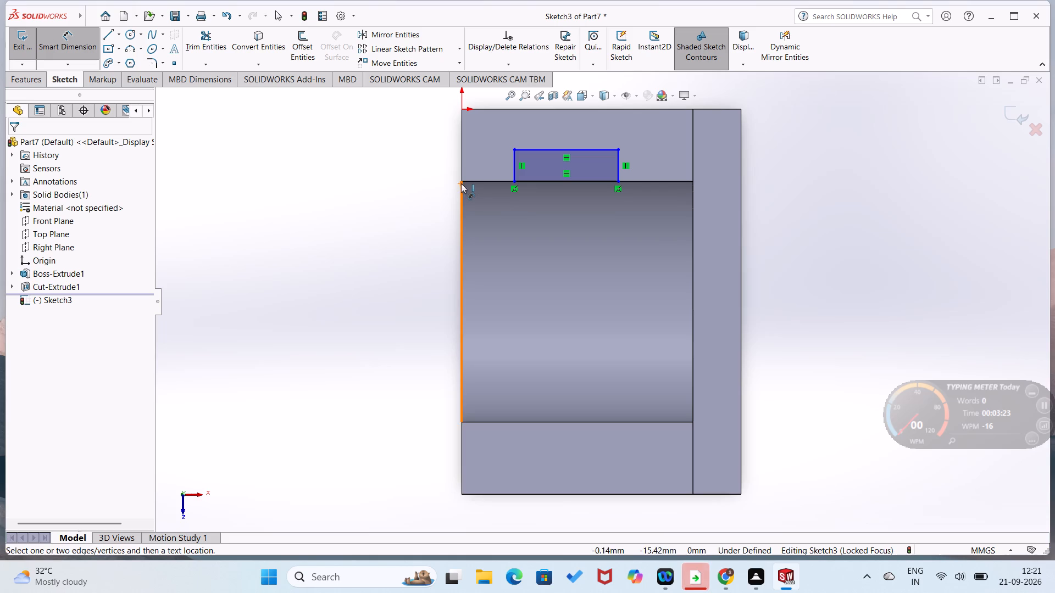
{"action": "left_click_drag", "start_coordinate": [463, 182], "coordinate": [470, 178]}
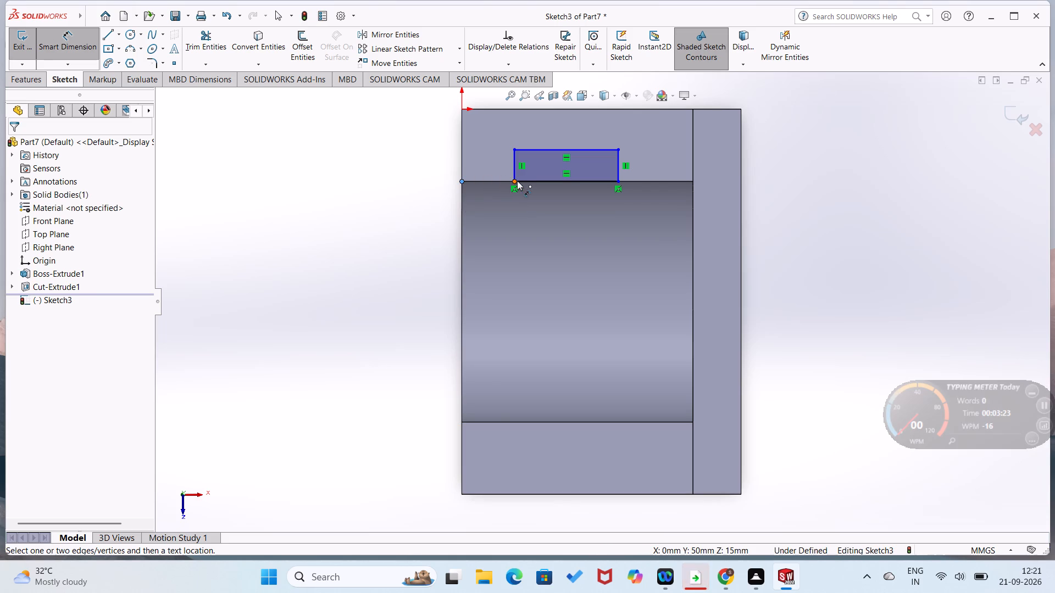
{"action": "left_click", "coordinate": [517, 181]}
{"action": "left_click", "coordinate": [497, 172]}
{"action": "type", "text": "10"}
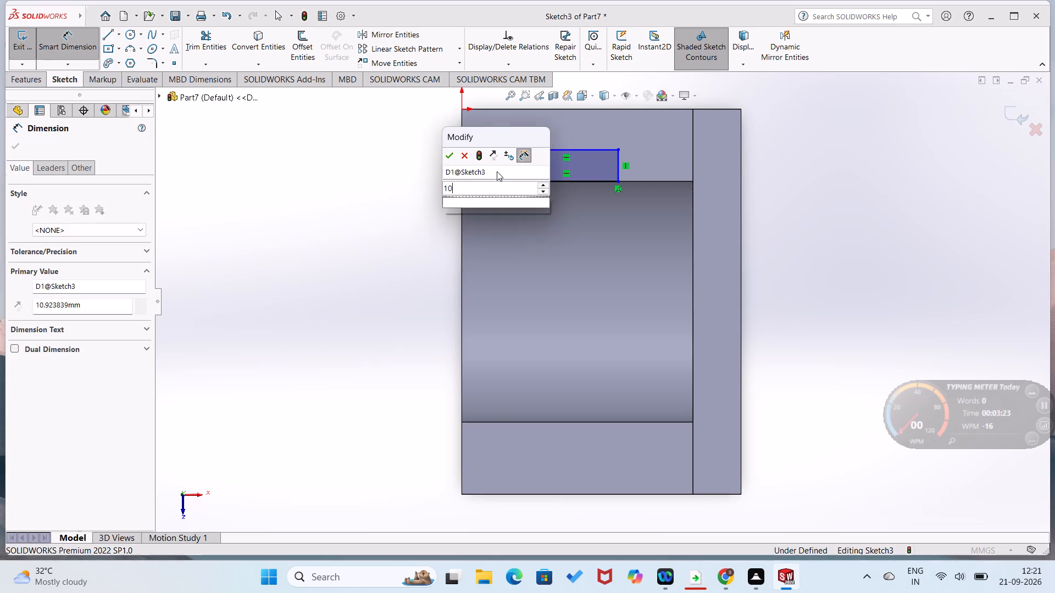
{"action": "key", "text": "Return"}
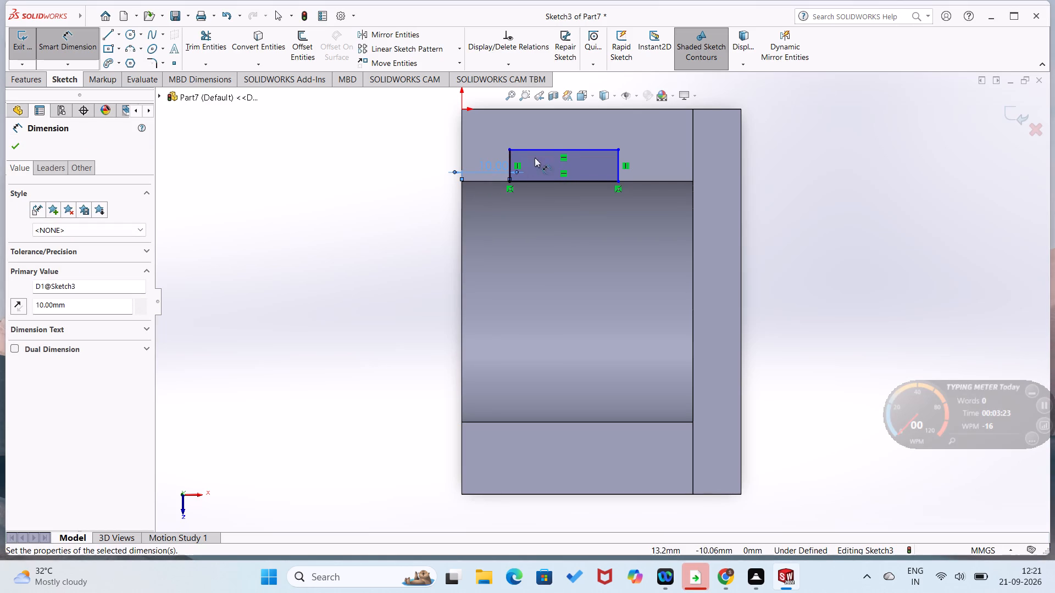
{"action": "left_click", "coordinate": [569, 148]}
{"action": "left_click", "coordinate": [573, 134]}
{"action": "type", "text": "20"}
{"action": "key", "text": "Return"}
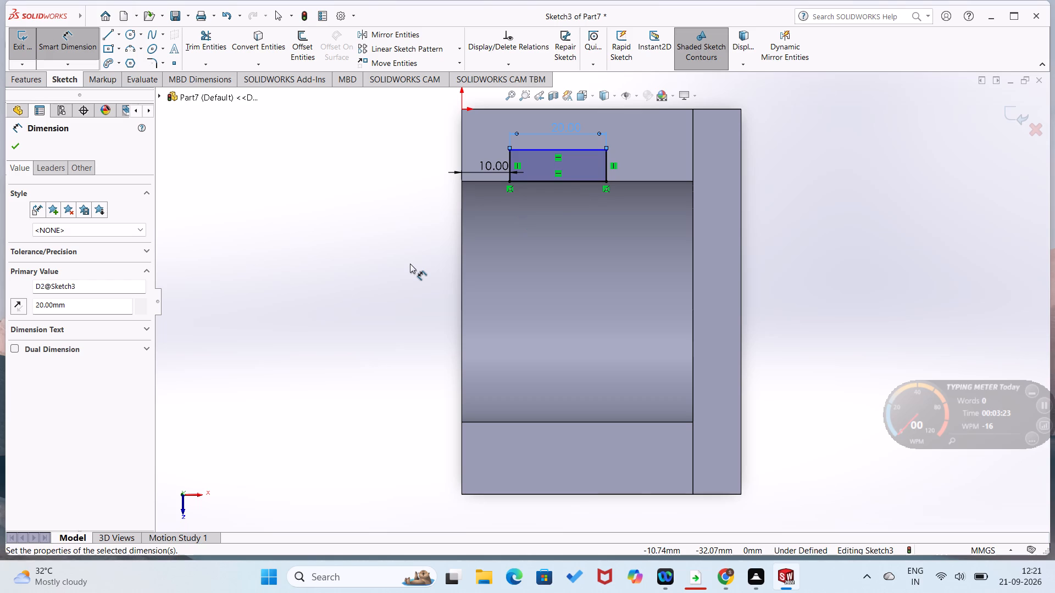
{"action": "left_click_drag", "start_coordinate": [374, 286], "coordinate": [423, 225]}
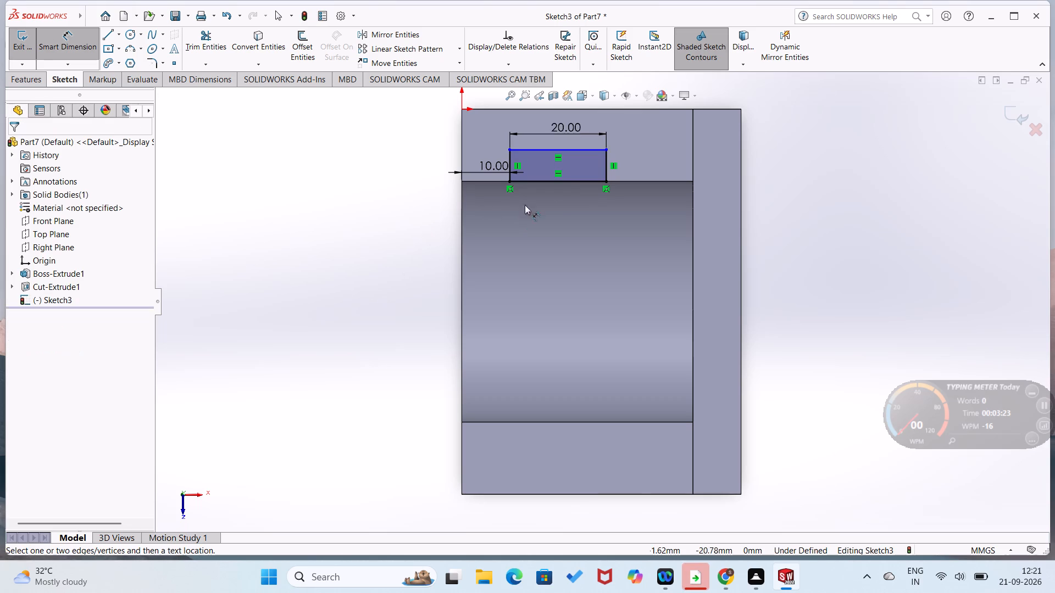
Check the distance from the rectangle's far corner to the inner end of the semicircular cut's edge.
{"action": "left_click_drag", "start_coordinate": [606, 182], "coordinate": [611, 178]}
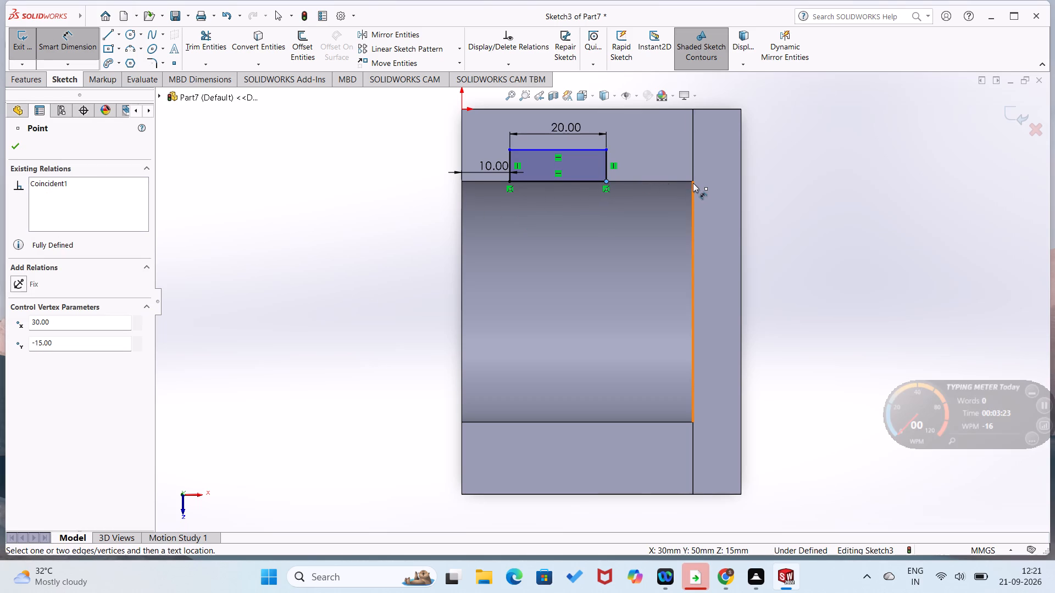
{"action": "left_click", "coordinate": [692, 182]}
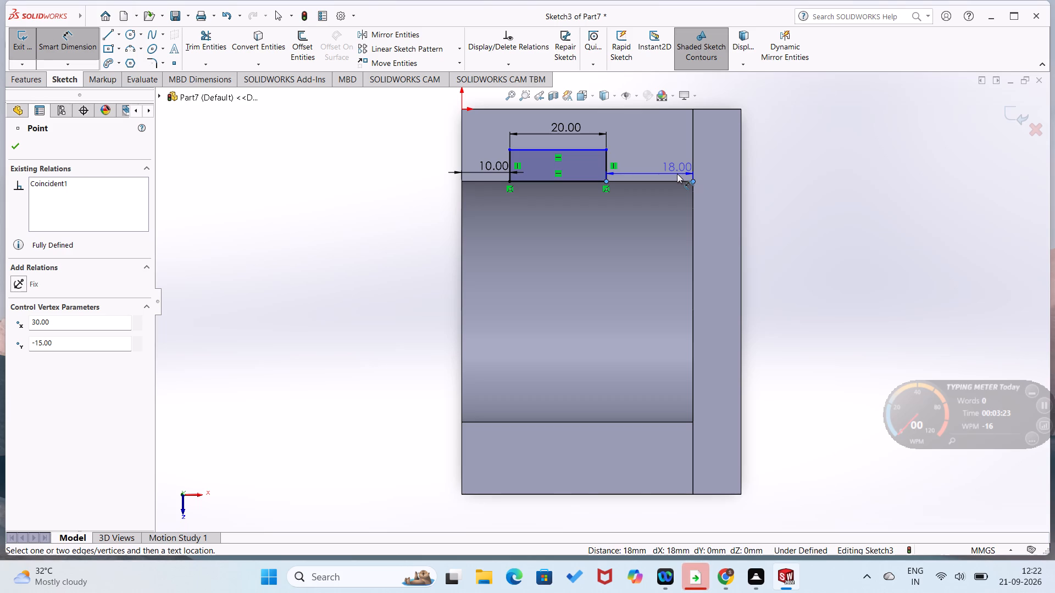
Undo the rectangle sketch, the semicircular cut and the block extrusion, back to the dimensioned L-shaped profile sketch.
{"action": "key", "text": "ctrl+z"}
{"action": "key", "text": "ctrl+z"}
{"action": "key", "text": "ctrl+z"}
{"action": "key", "text": "ctrl+z"}
{"action": "key", "text": "ctrl+z"}
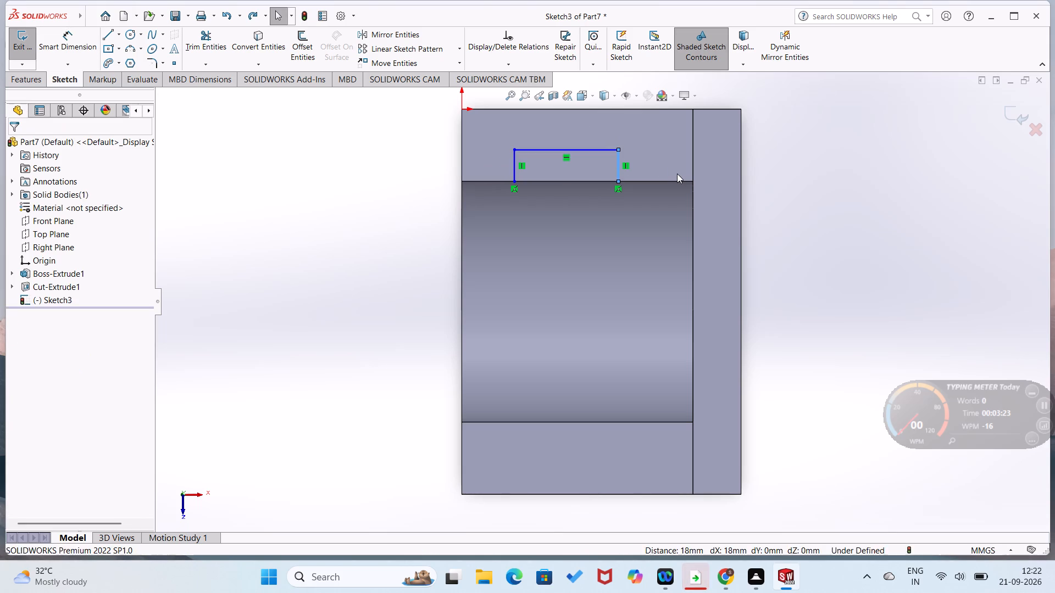
{"action": "key", "text": "ctrl+z"}
{"action": "key", "text": "ctrl+z"}
{"action": "key", "text": "ctrl+z"}
{"action": "key", "text": "ctrl+z"}
{"action": "key", "text": "ctrl+z"}
{"action": "key", "text": "ctrl+z"}
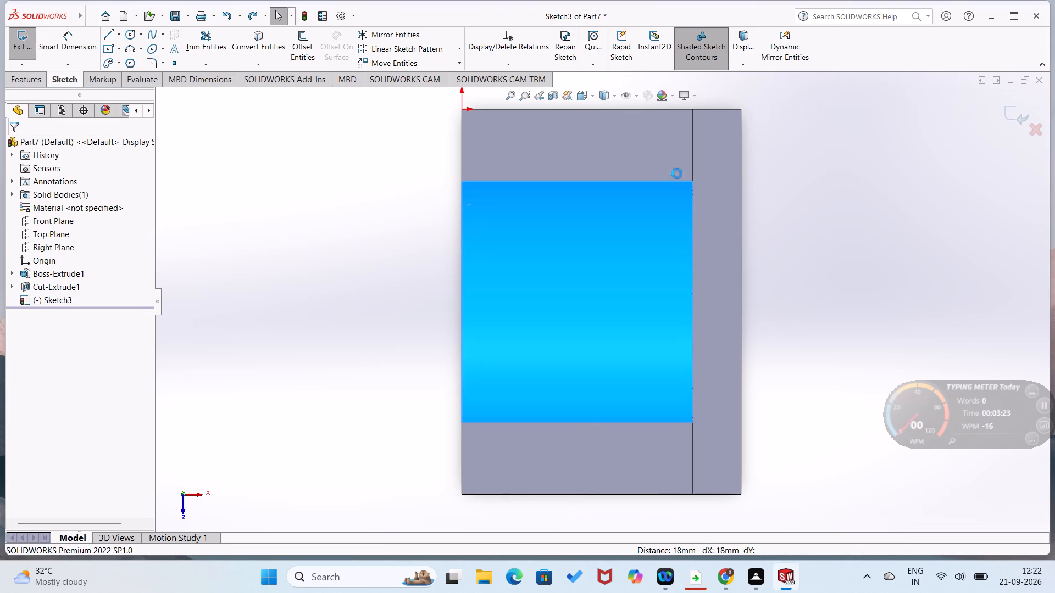
{"action": "key", "text": "ctrl+z"}
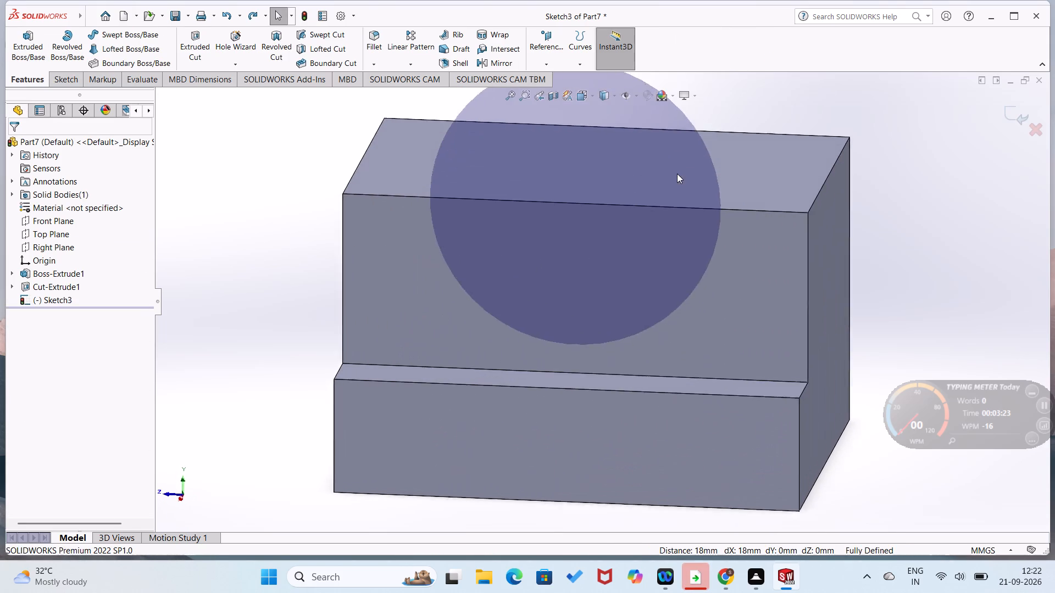
{"action": "key", "text": "ctrl+z"}
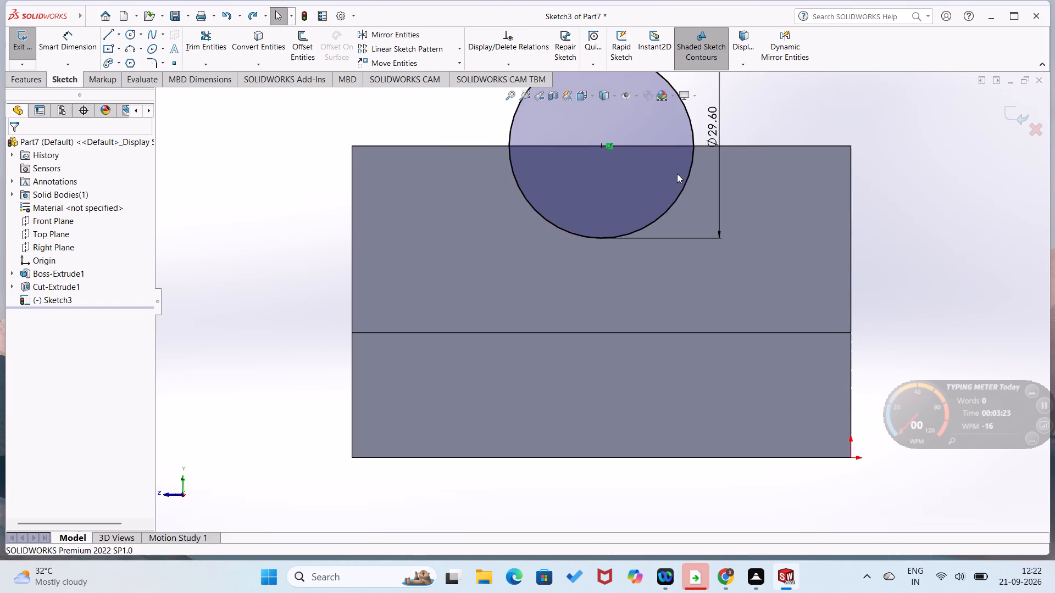
{"action": "key", "text": "ctrl+z"}
{"action": "key", "text": "ctrl+z"}
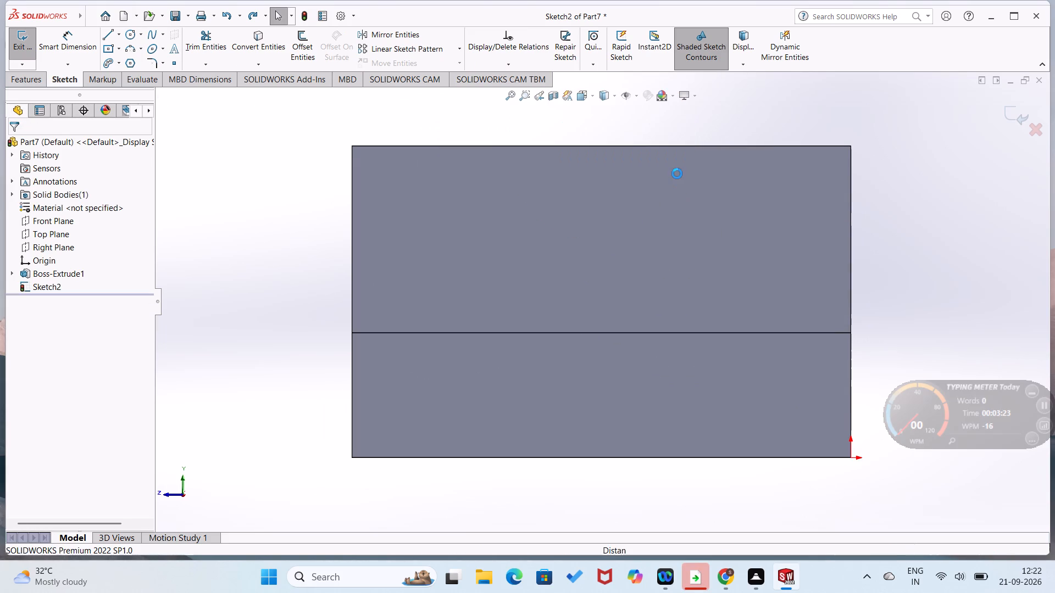
{"action": "key", "text": "ctrl+z"}
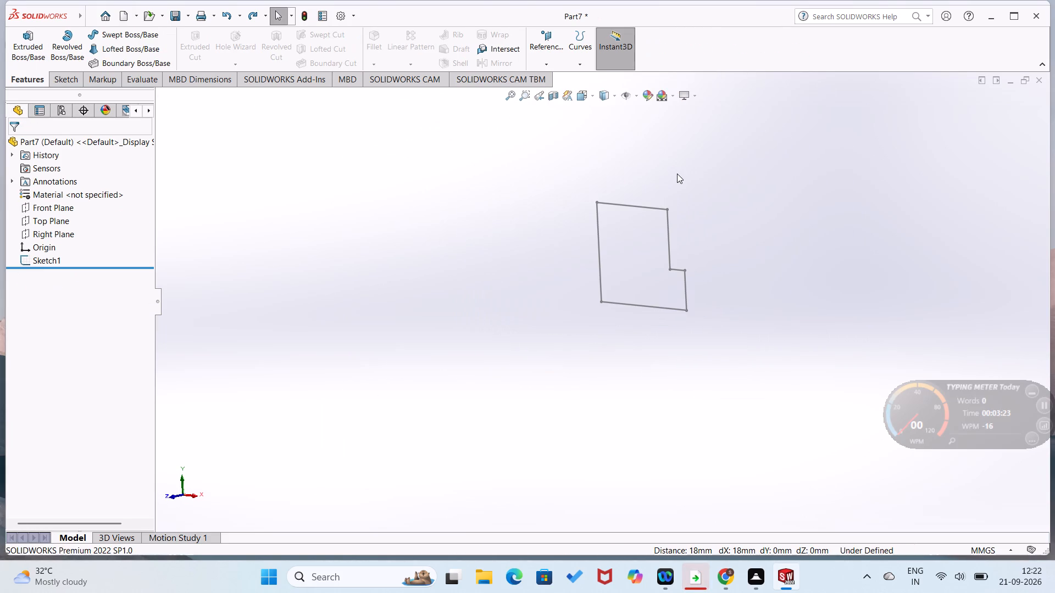
{"action": "key", "text": "ctrl+z"}
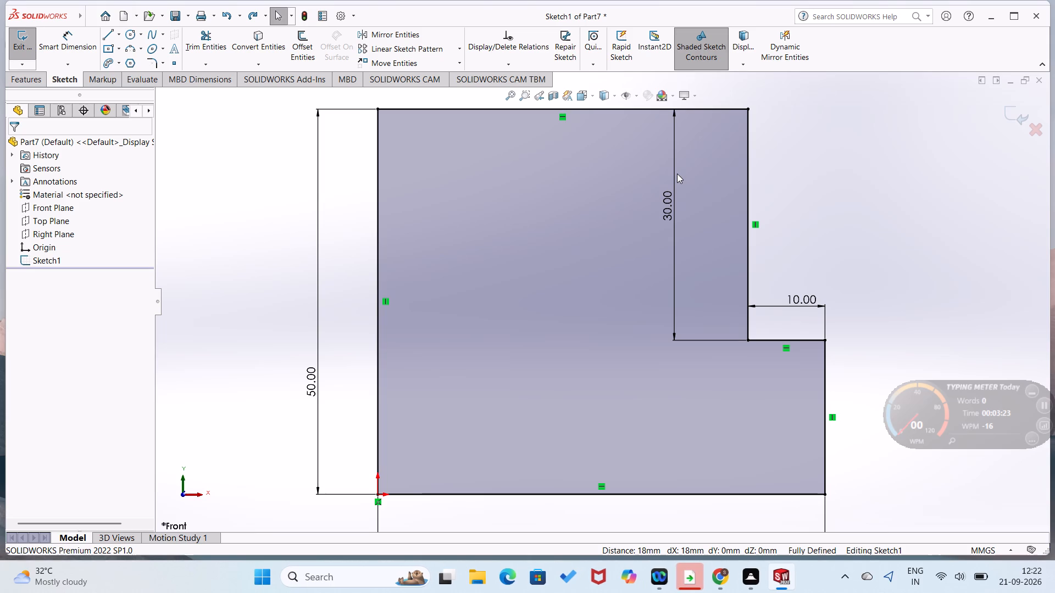
Replace the L-profile's 10 mm ledge dimension with a 40 mm dimension on its upper horizontal edge.
{"action": "scroll", "coordinate": [557, 182], "scroll_direction": "up", "scroll_amount": 1}
{"action": "left_click", "coordinate": [749, 304]}
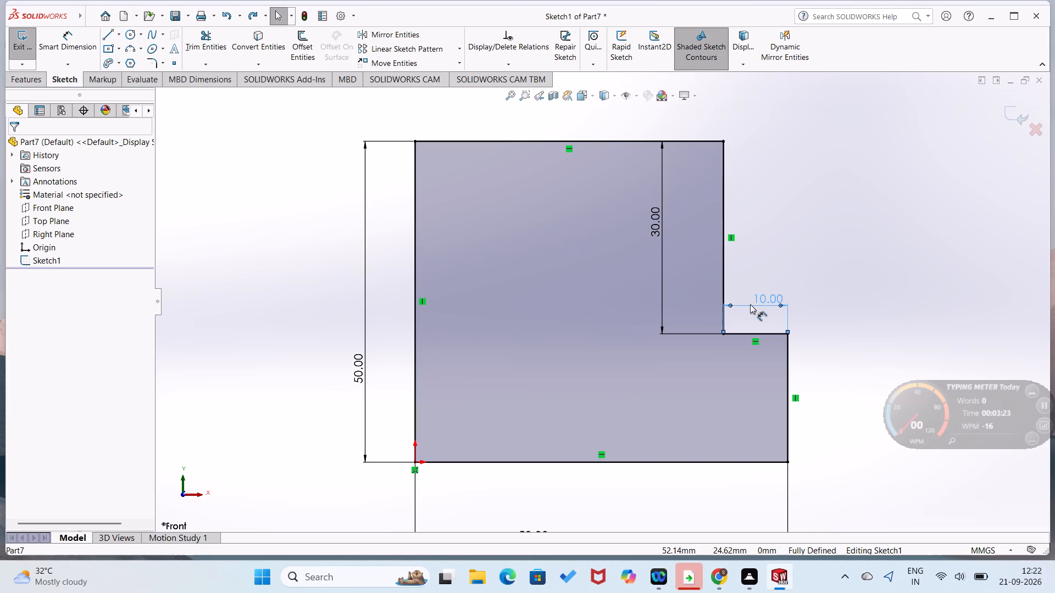
{"action": "key", "text": "Delete"}
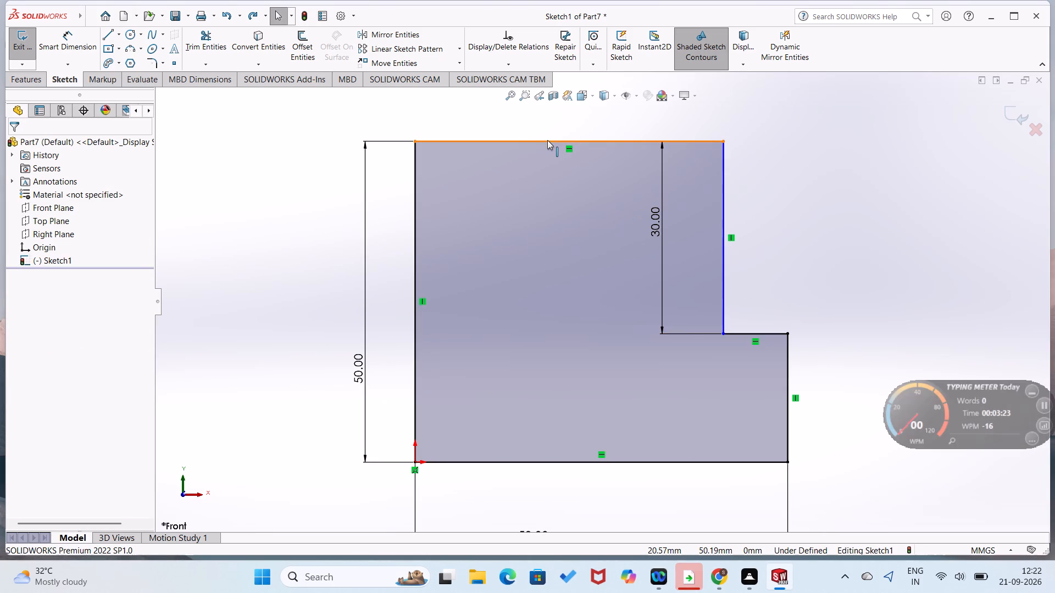
{"action": "left_click_drag", "start_coordinate": [547, 140], "coordinate": [548, 133]}
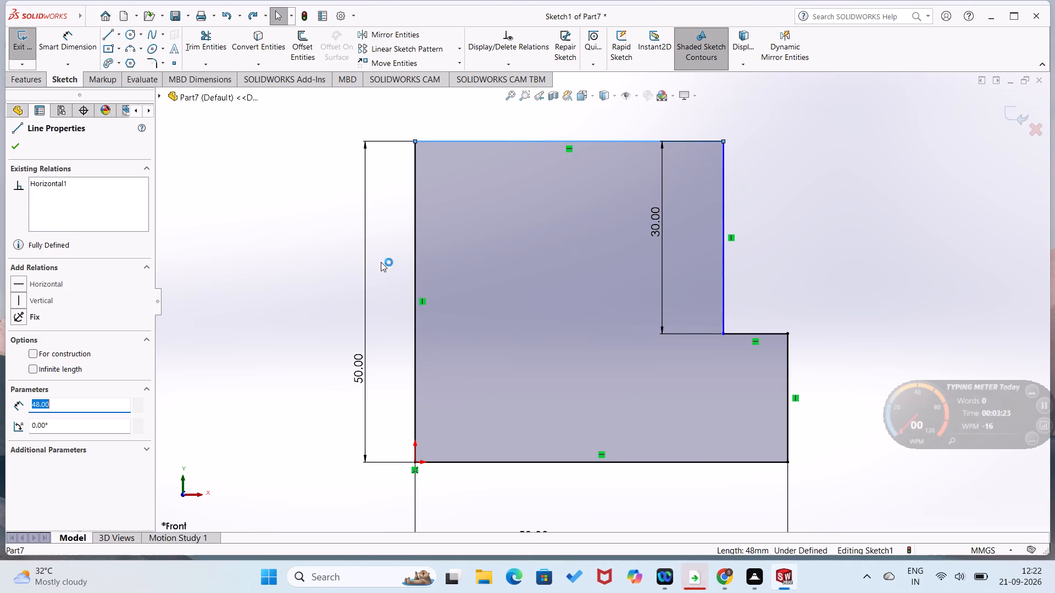
{"action": "key", "text": "Escape"}
{"action": "right_click_drag", "start_coordinate": [303, 328], "coordinate": [336, 206]}
{"action": "left_click", "coordinate": [445, 142]}
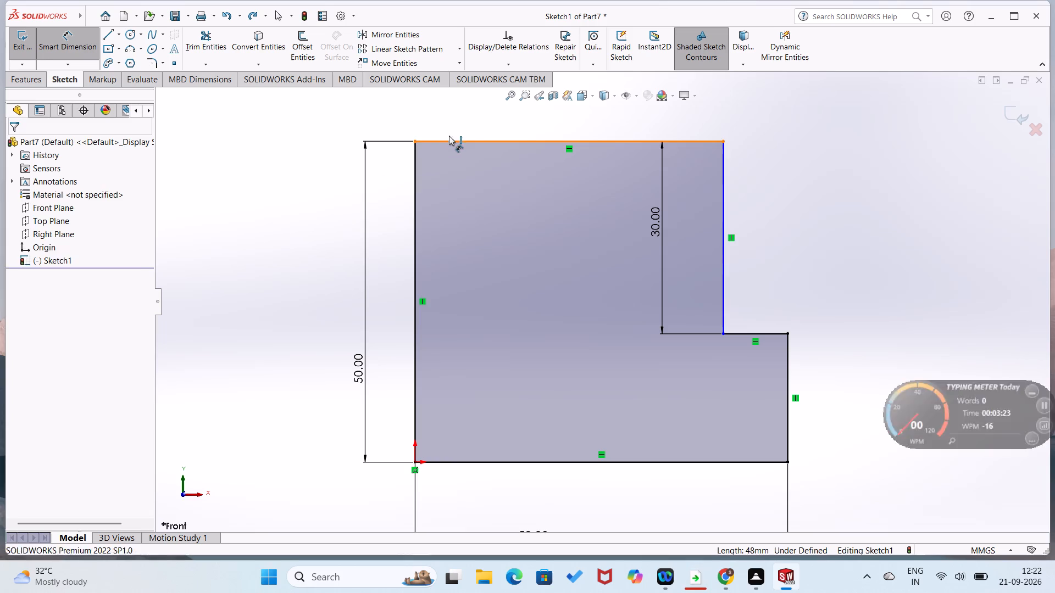
{"action": "left_click", "coordinate": [452, 128]}
{"action": "type", "text": "40"}
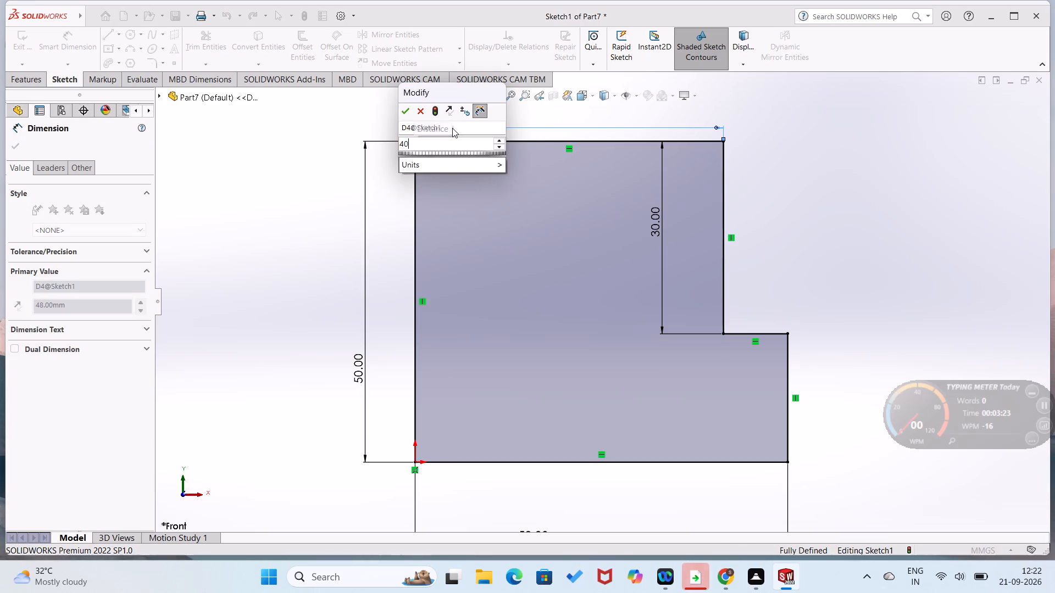
{"action": "key", "text": "Return"}
{"action": "left_click", "coordinate": [0, 294]}
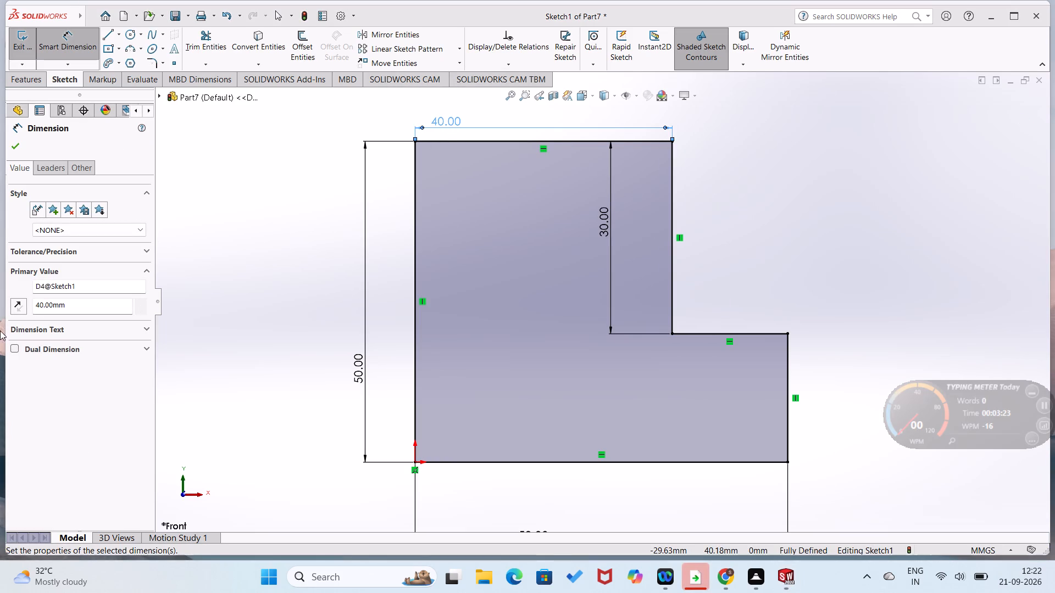
{"action": "left_click_drag", "start_coordinate": [97, 274], "coordinate": [108, 268]}
{"action": "left_click", "coordinate": [204, 265]}
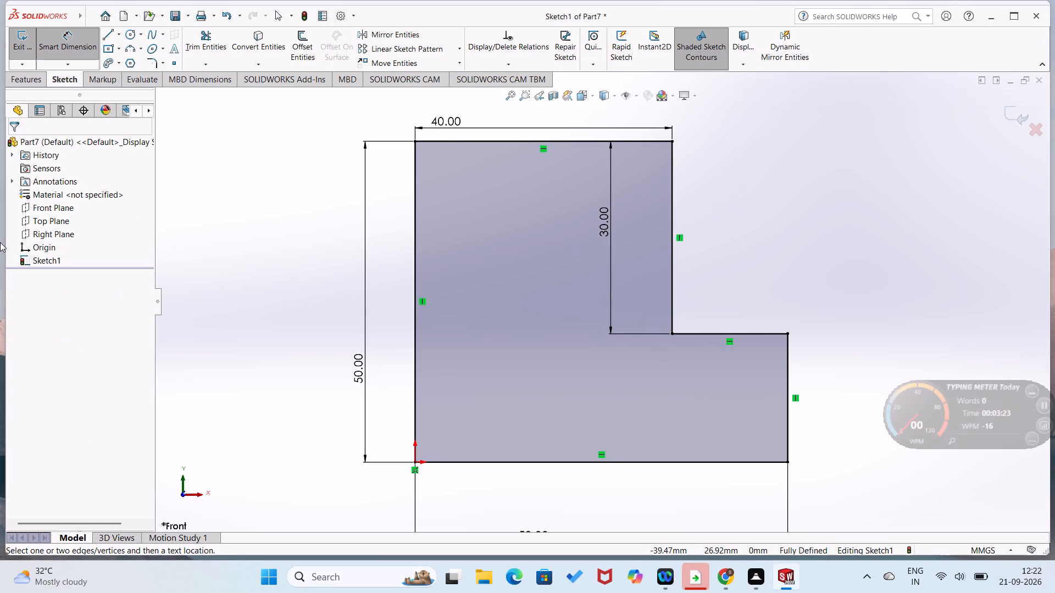
Extrude the L-shaped profile as a blind 80 mm boss.
{"action": "left_click", "coordinate": [38, 84]}
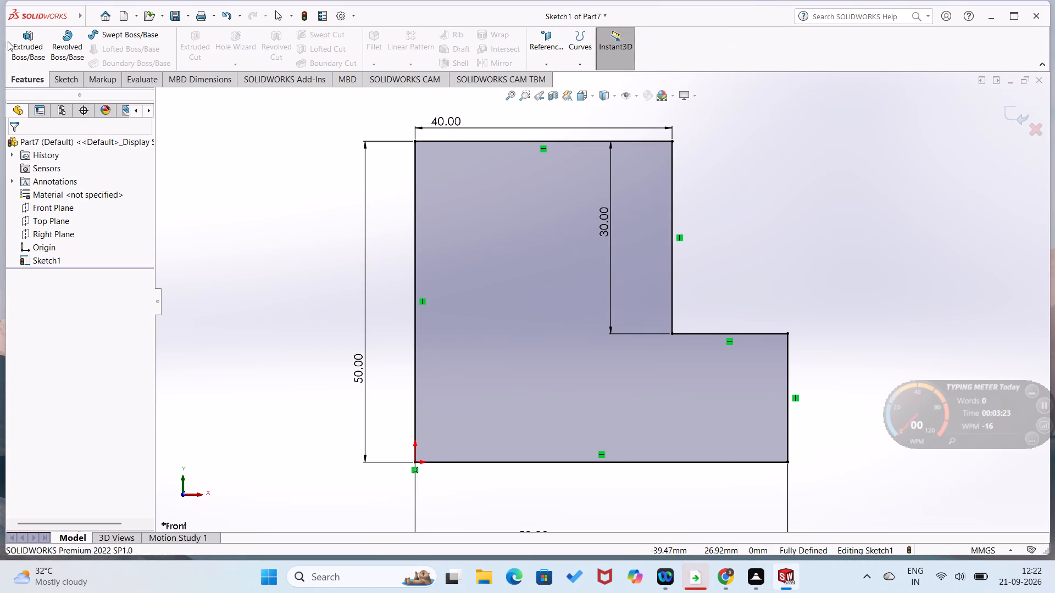
{"action": "left_click", "coordinate": [29, 47]}
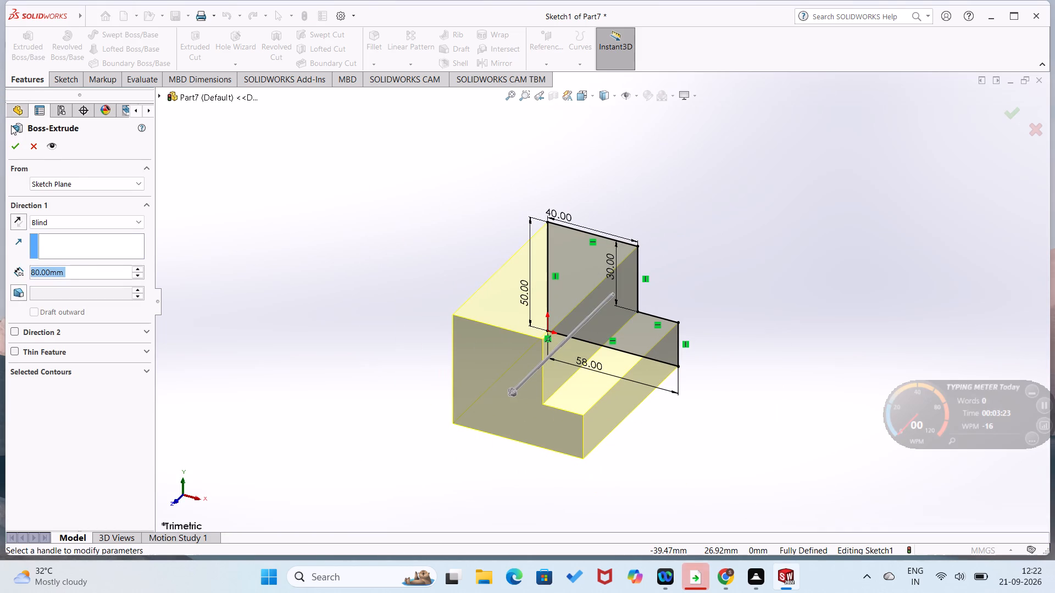
{"action": "left_click", "coordinate": [14, 148]}
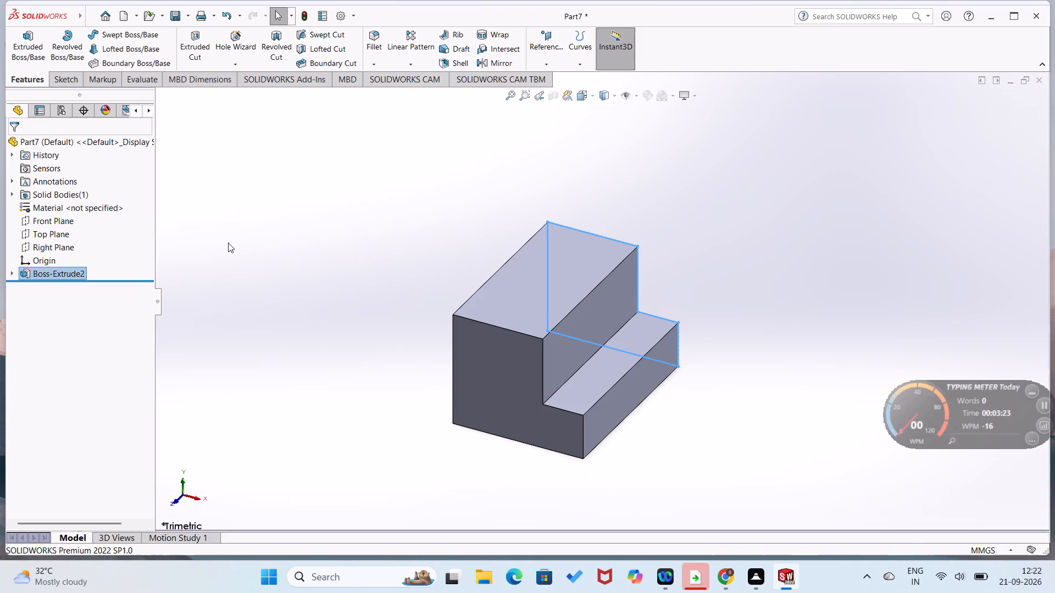
{"action": "left_click", "coordinate": [227, 242]}
On the vertical face above the ledge, sketch a circle about 30 mm in diameter centred on the top edge's midpoint.
{"action": "right_click", "coordinate": [578, 341]}
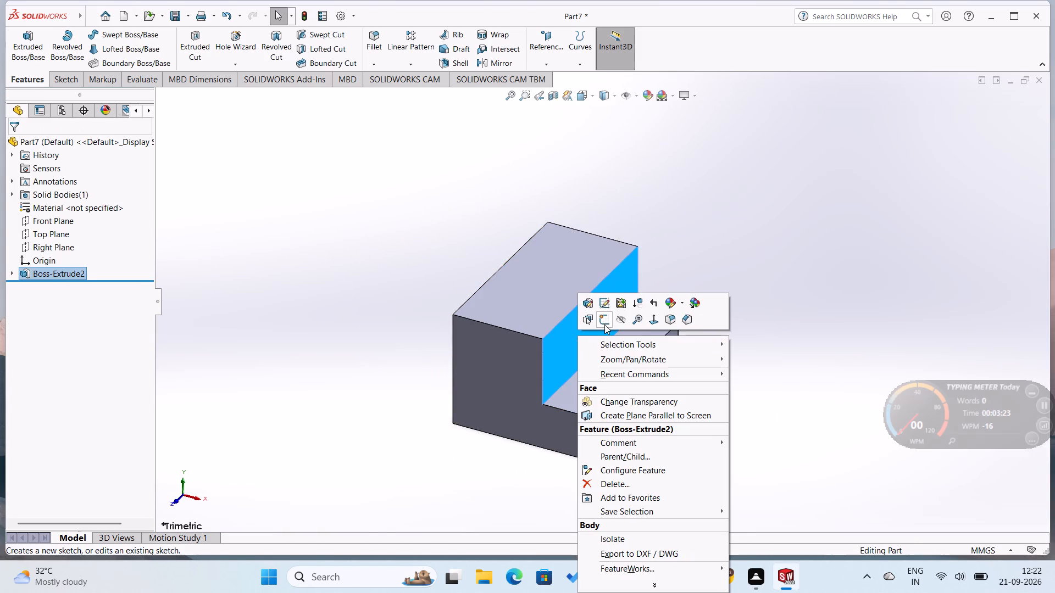
{"action": "left_click", "coordinate": [604, 325]}
{"action": "right_click_drag", "start_coordinate": [944, 305], "coordinate": [985, 238]}
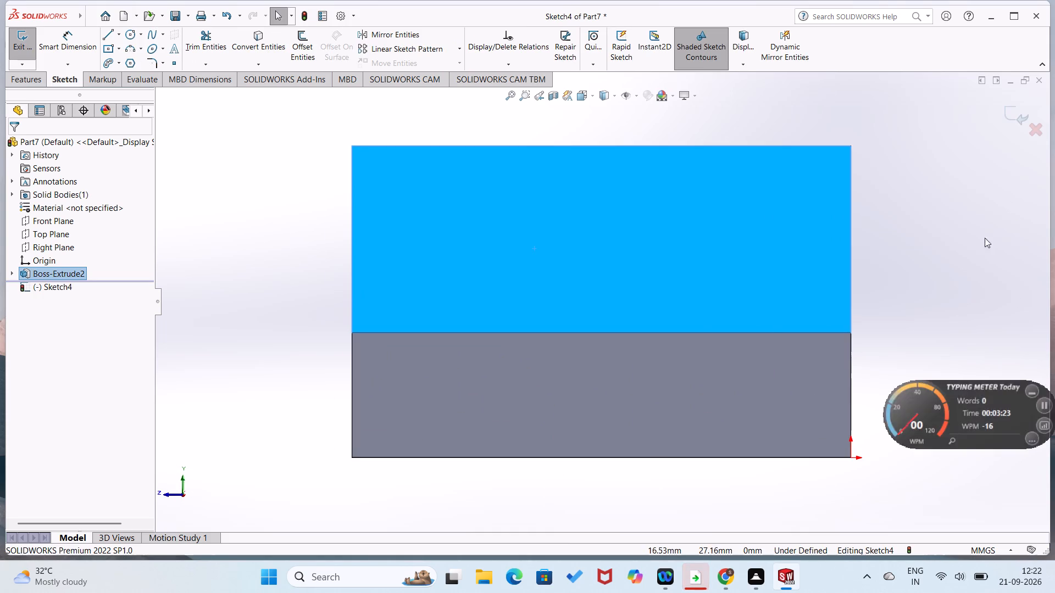
{"action": "right_click_drag", "start_coordinate": [985, 238], "coordinate": [1008, 200]}
{"action": "right_click_drag", "start_coordinate": [908, 323], "coordinate": [1014, 195]}
{"action": "right_click_drag", "start_coordinate": [958, 233], "coordinate": [1014, 298]}
{"action": "right_click_drag", "start_coordinate": [951, 278], "coordinate": [1042, 216]}
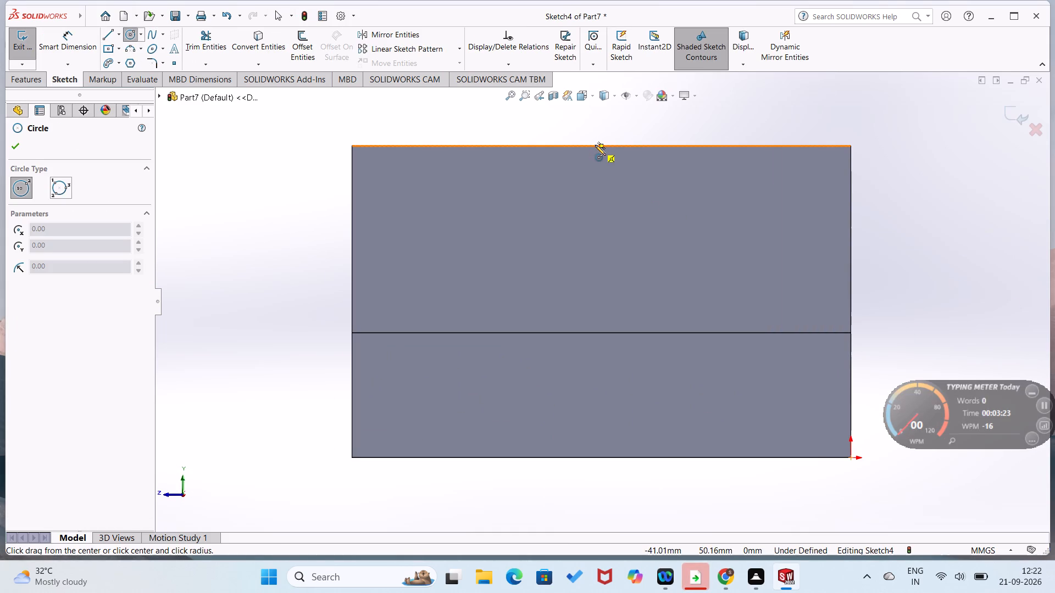
{"action": "left_click", "coordinate": [601, 146]}
{"action": "left_click", "coordinate": [647, 228]}
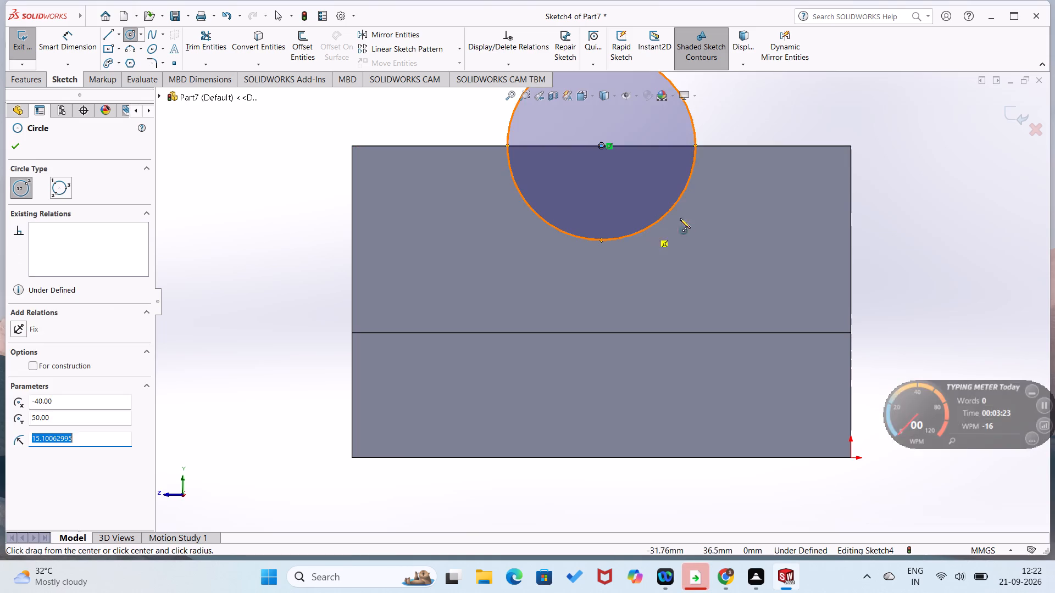
Dimension the circle's diameter to 50 mm.
{"action": "right_click_drag", "start_coordinate": [697, 210], "coordinate": [757, 121]}
{"action": "left_click", "coordinate": [690, 177]}
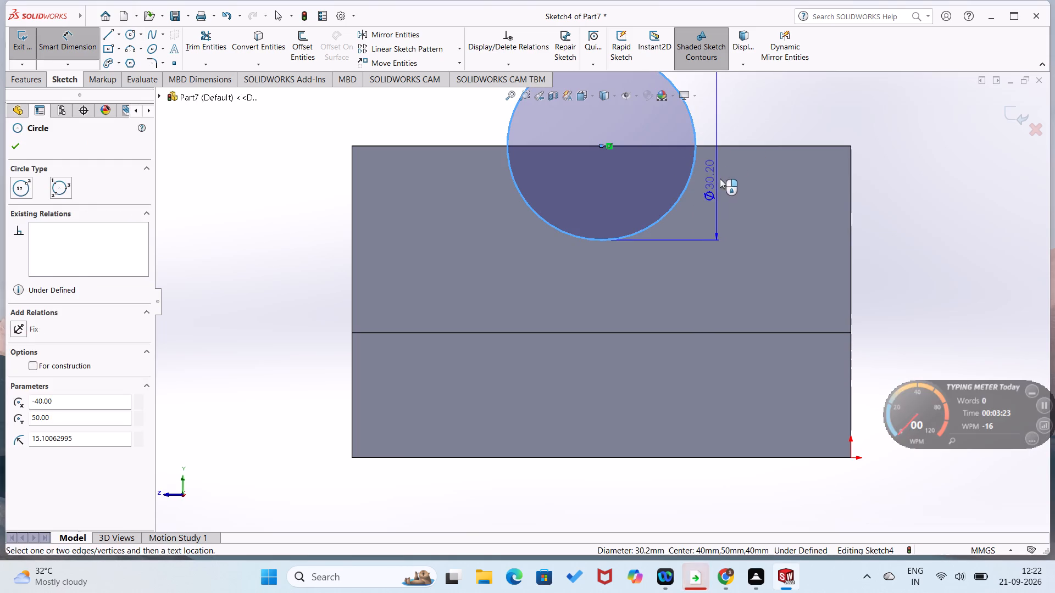
{"action": "left_click", "coordinate": [721, 178]}
{"action": "type", "text": "50"}
{"action": "key", "text": "Return"}
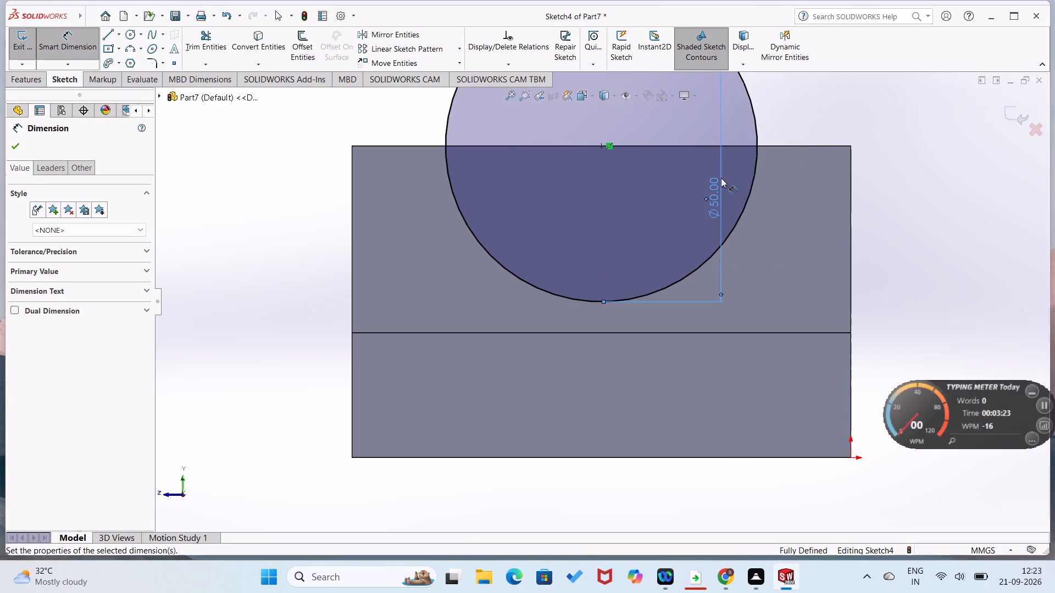
{"action": "left_click", "coordinate": [12, 146]}
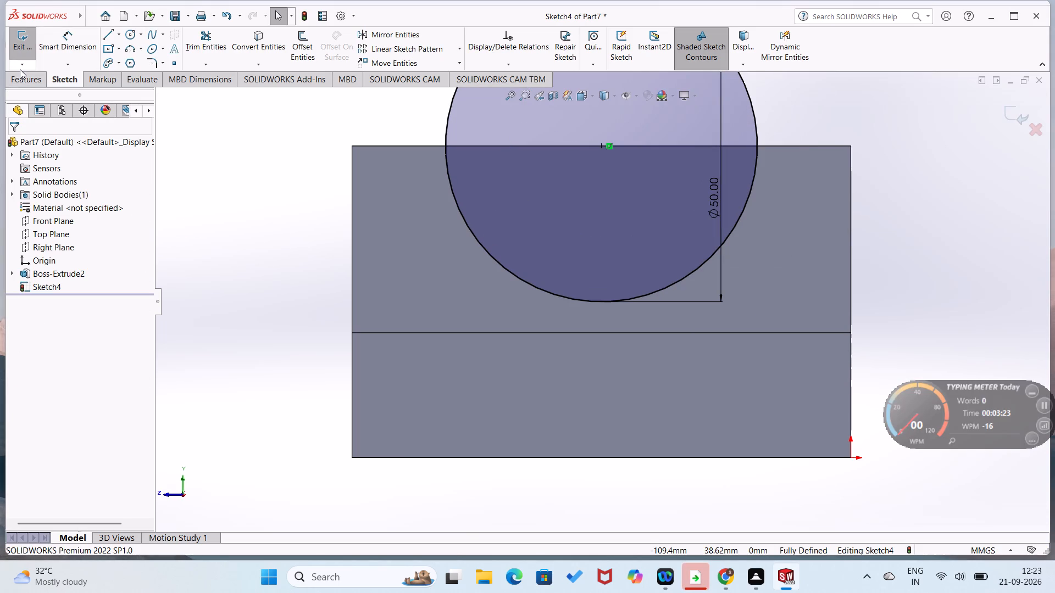
Cut the 50 mm circle through the upper block with a blind 80 mm Extruded Cut.
{"action": "left_click", "coordinate": [13, 74]}
{"action": "left_click", "coordinate": [190, 48]}
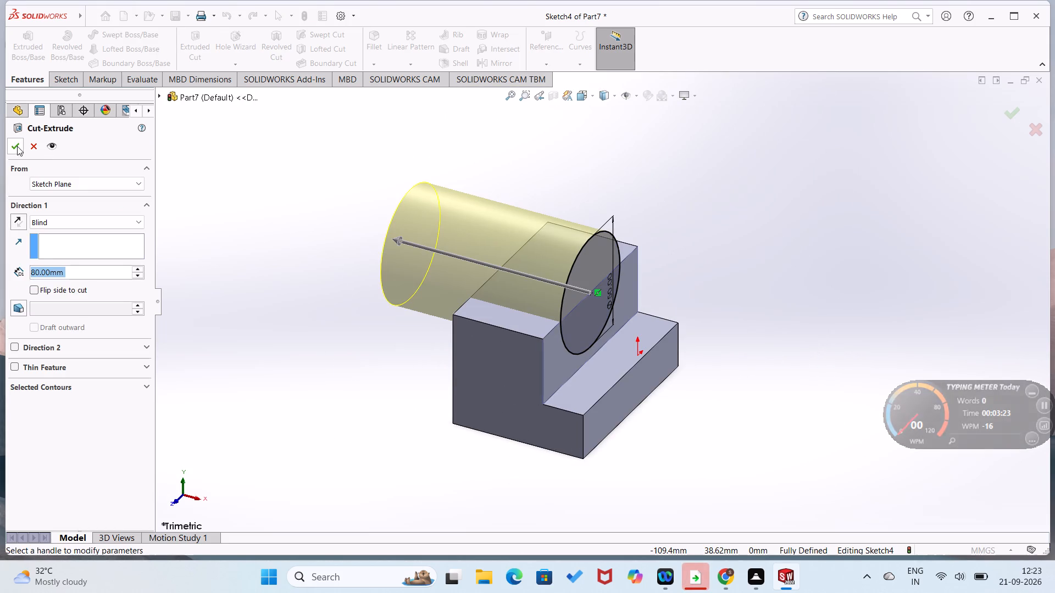
{"action": "left_click", "coordinate": [17, 146]}
On the top face nearest the origin, sketch a closed rectangle of lines against the semicircular cut's edge, about 21.7 mm long and 9 mm deep.
{"action": "right_click", "coordinate": [569, 234]}
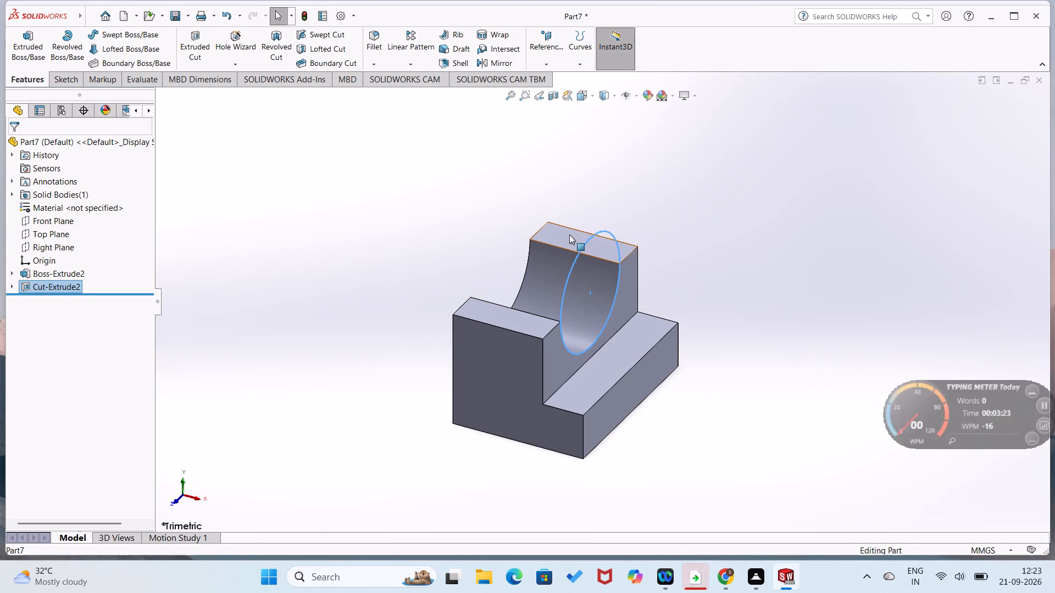
{"action": "left_click", "coordinate": [592, 219]}
{"action": "right_click_drag", "start_coordinate": [363, 303], "coordinate": [177, 345]}
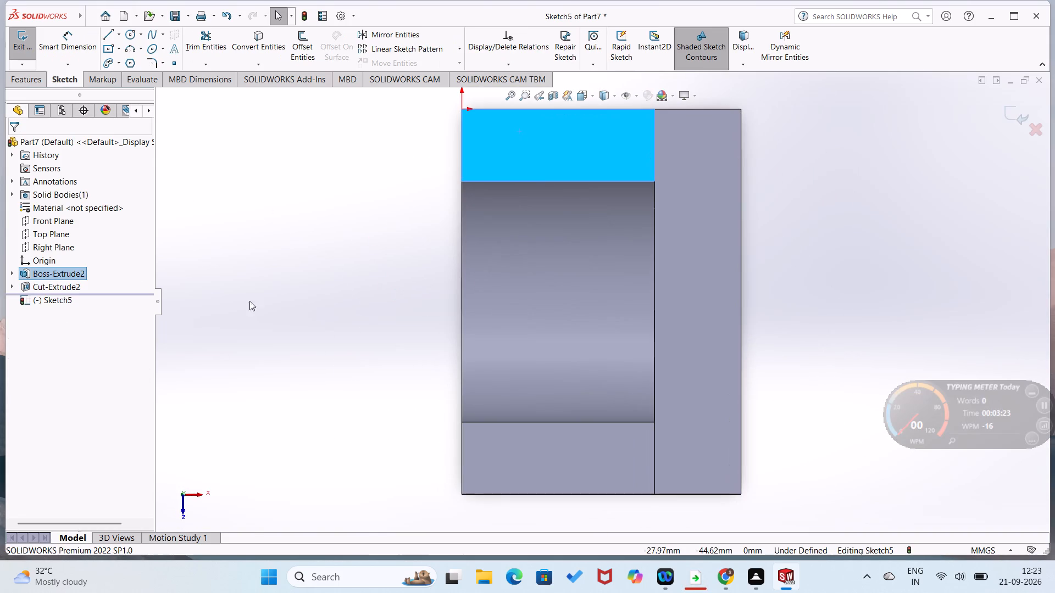
{"action": "left_click", "coordinate": [507, 180]}
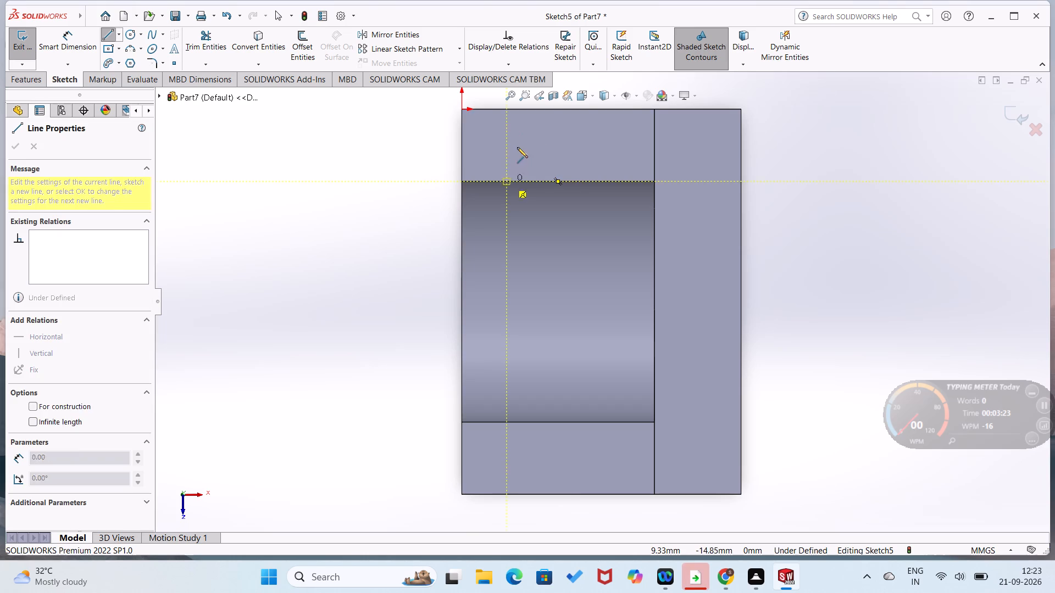
{"action": "left_click_drag", "start_coordinate": [509, 138], "coordinate": [524, 139]}
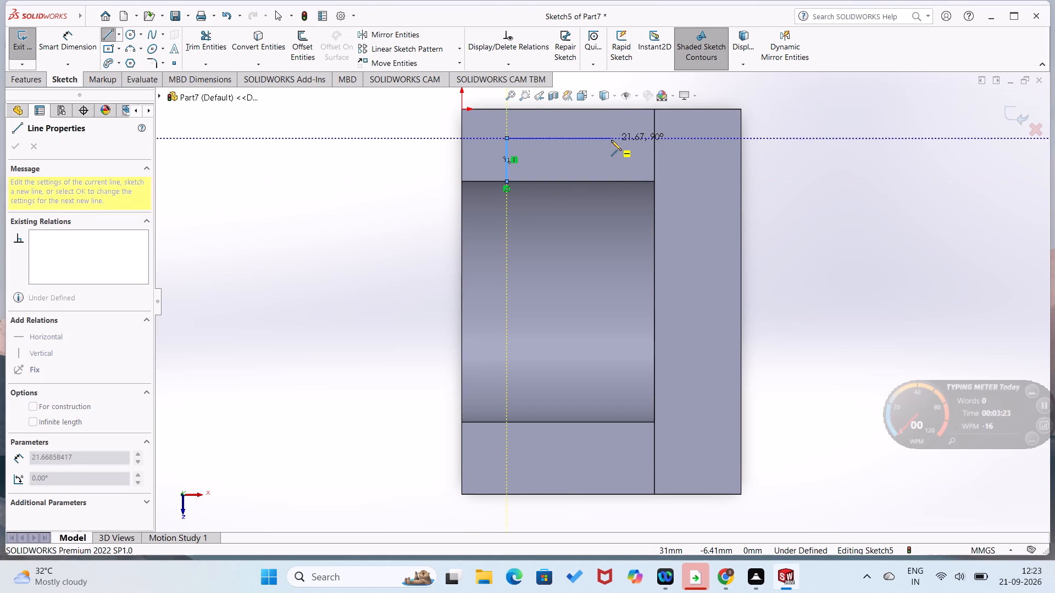
{"action": "left_click", "coordinate": [611, 140]}
{"action": "left_click", "coordinate": [610, 183]}
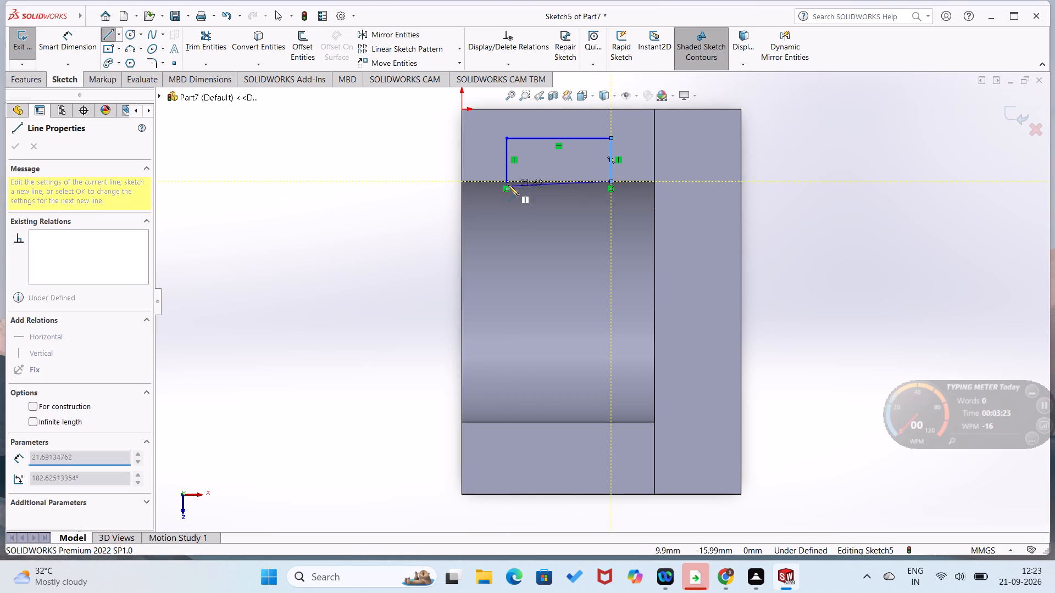
{"action": "left_click", "coordinate": [506, 182]}
Dimension the rectangle's near corner on the semicircular cut's edge 10 mm from the block's outer end.
{"action": "right_click_drag", "start_coordinate": [389, 251], "coordinate": [416, 146]}
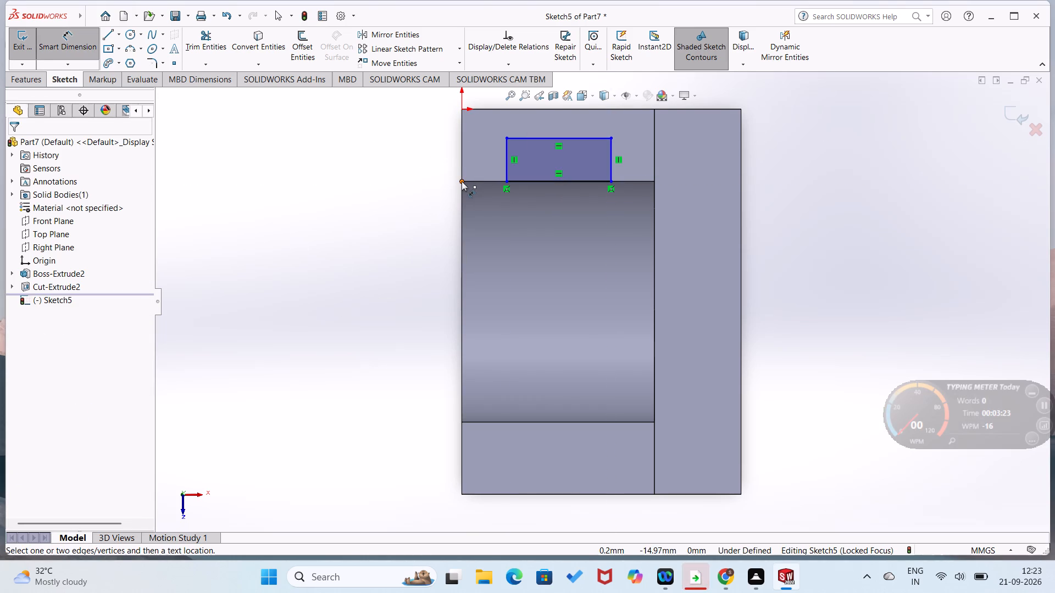
{"action": "left_click", "coordinate": [462, 181]}
{"action": "left_click", "coordinate": [507, 180]}
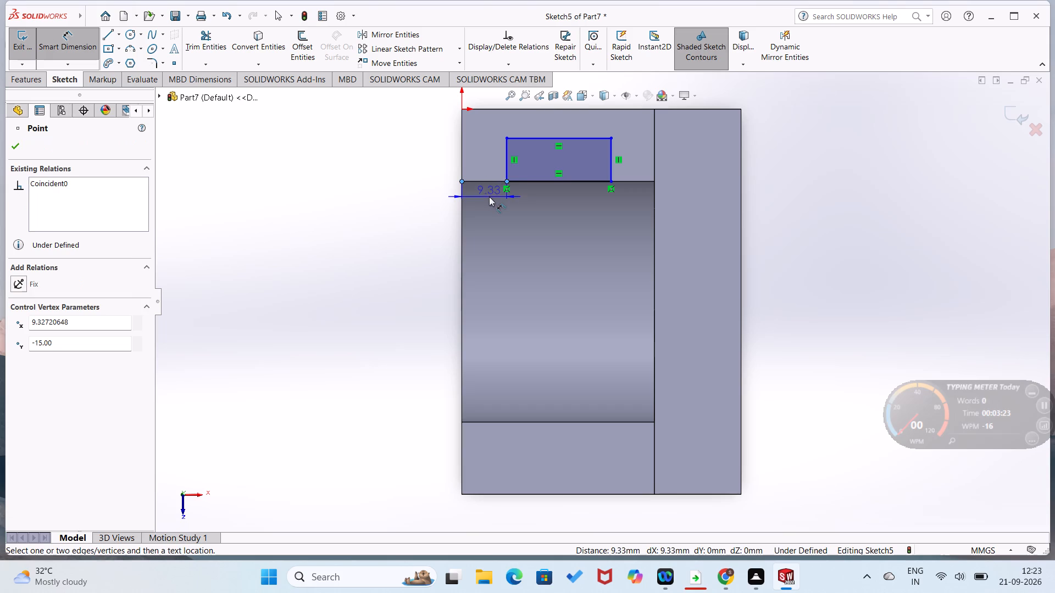
{"action": "left_click", "coordinate": [489, 197]}
{"action": "type", "text": "10"}
{"action": "key", "text": "Return"}
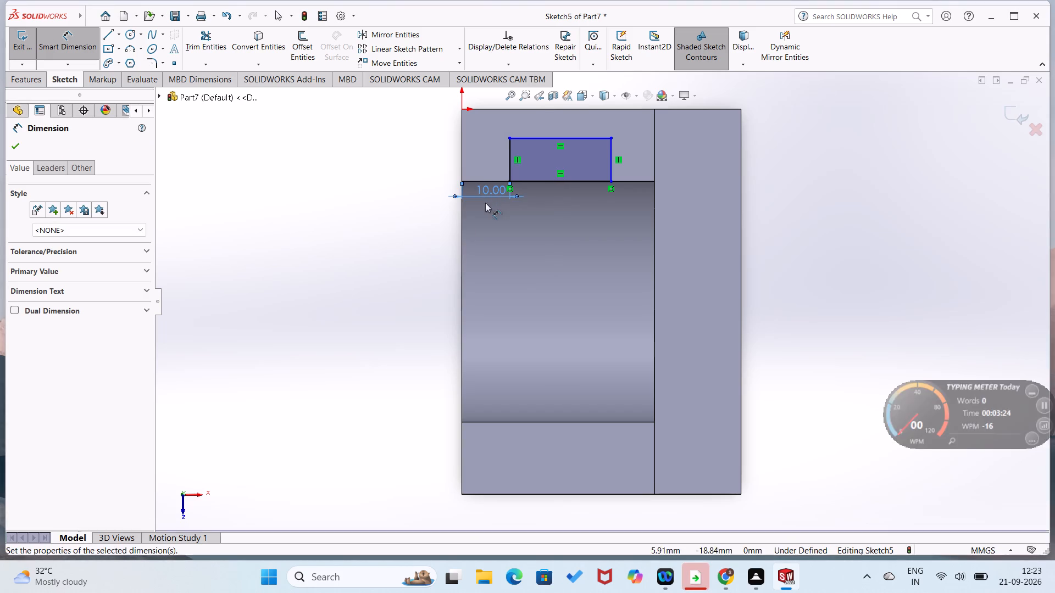
Dimension the rectangle's length to 20 mm.
{"action": "left_click_drag", "start_coordinate": [530, 138], "coordinate": [535, 130]}
{"action": "left_click", "coordinate": [541, 120]}
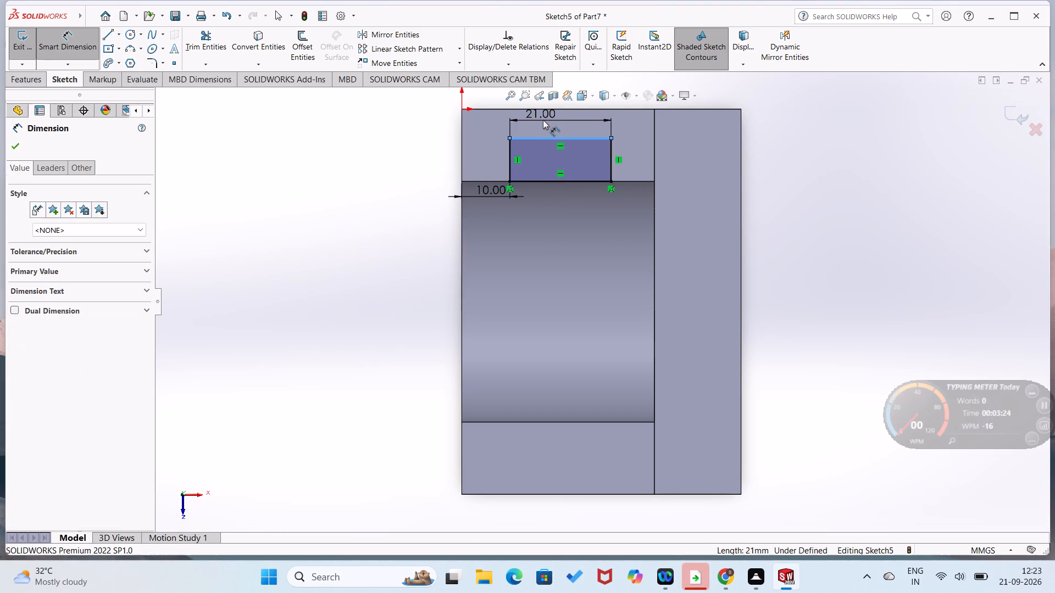
{"action": "type", "text": "20"}
{"action": "key", "text": "Return"}
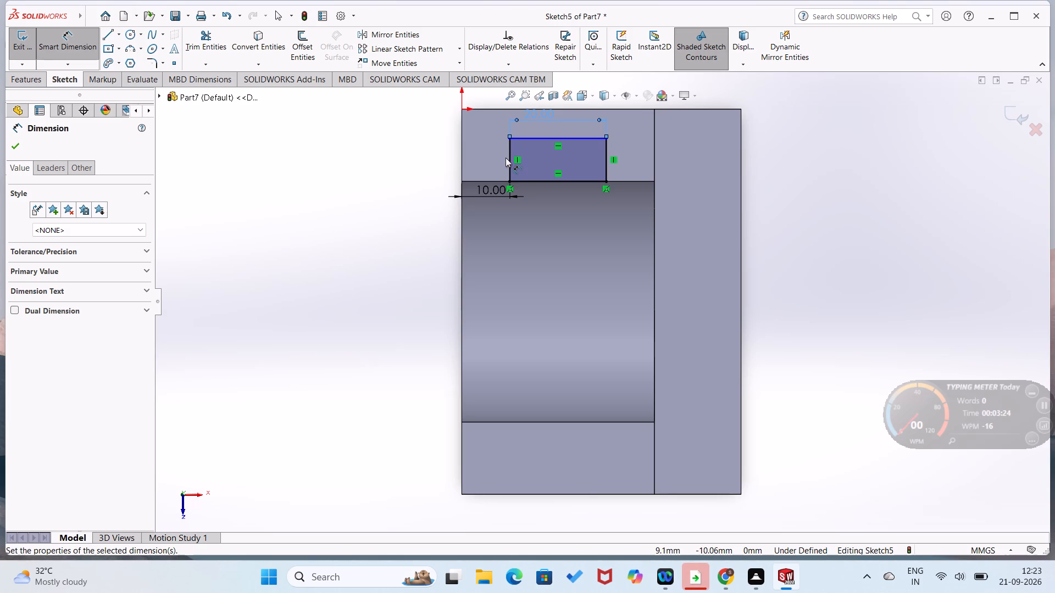
{"action": "key", "text": "grave"}
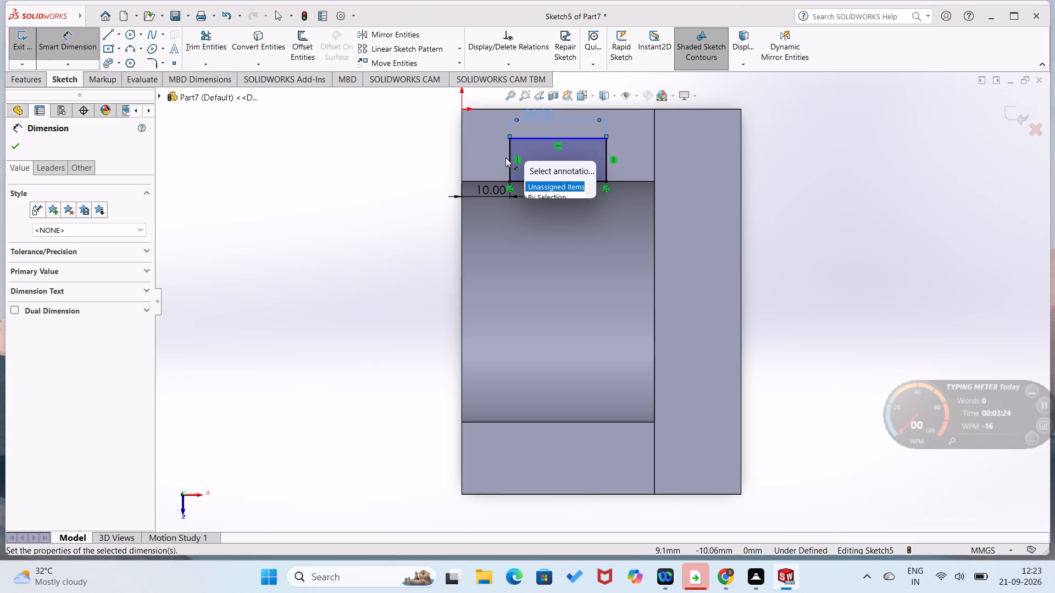
{"action": "key", "text": "Escape"}
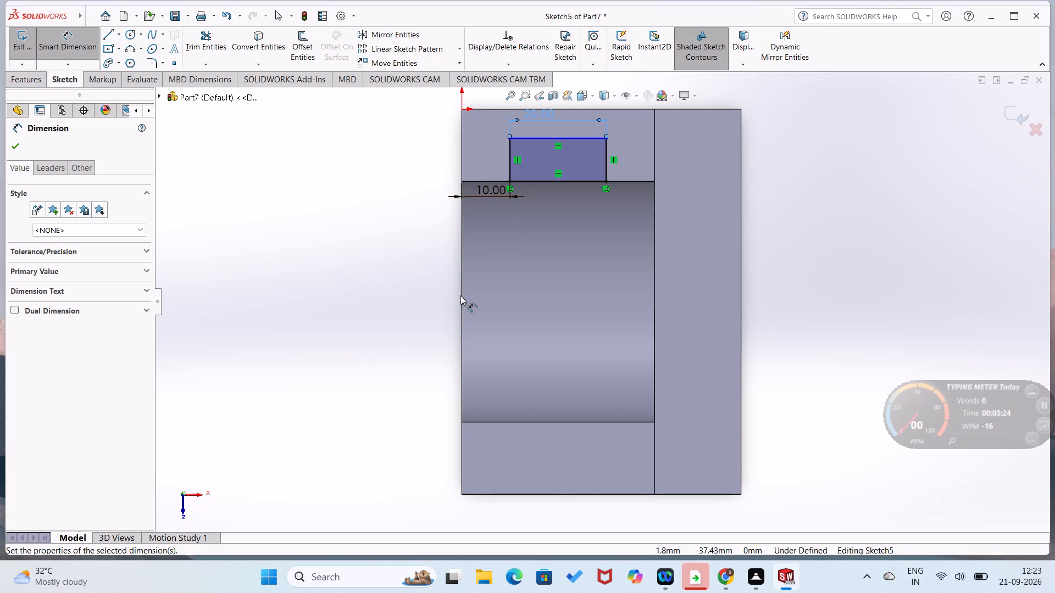
Beyond the semicircular cut, draw a line about 9.4 mm long outward from the cut's far edge, in line with the first rectangle's near side.
{"action": "right_click_drag", "start_coordinate": [430, 309], "coordinate": [341, 389]}
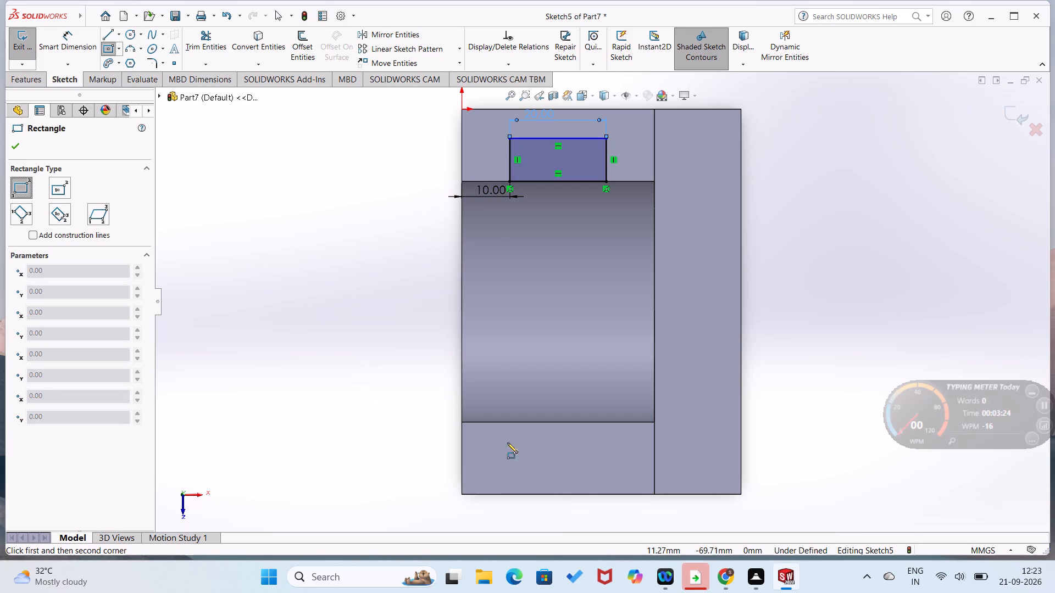
{"action": "right_click_drag", "start_coordinate": [408, 430], "coordinate": [302, 412]}
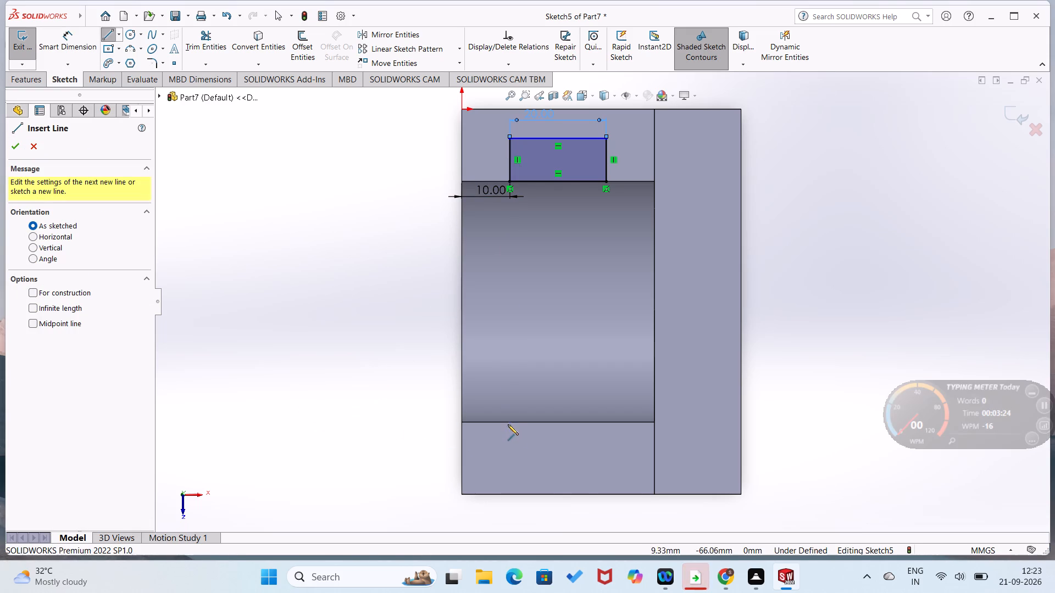
{"action": "left_click", "coordinate": [509, 421]}
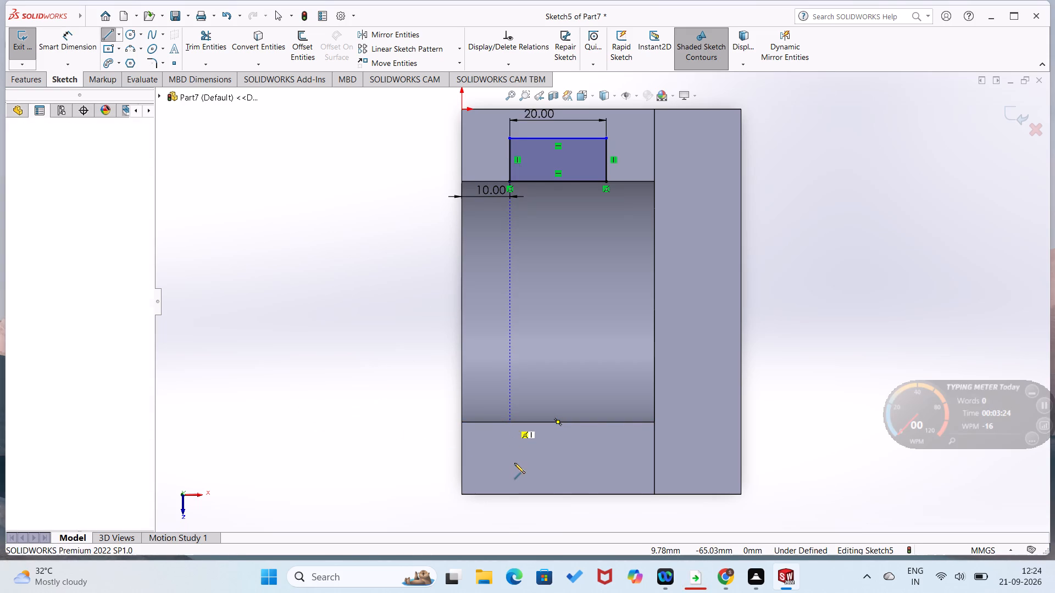
{"action": "left_click_drag", "start_coordinate": [509, 467], "coordinate": [521, 470]}
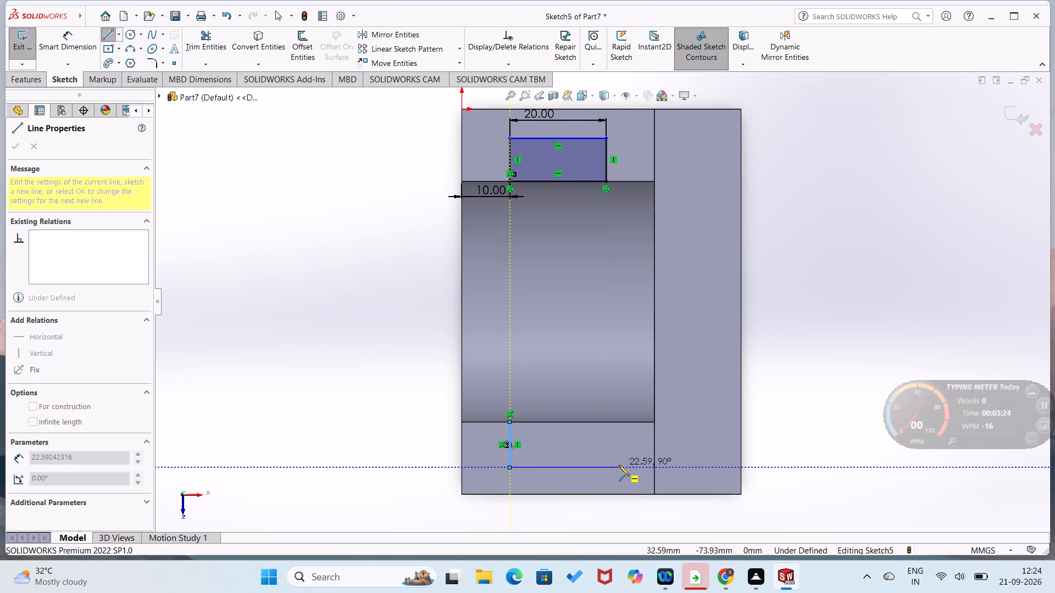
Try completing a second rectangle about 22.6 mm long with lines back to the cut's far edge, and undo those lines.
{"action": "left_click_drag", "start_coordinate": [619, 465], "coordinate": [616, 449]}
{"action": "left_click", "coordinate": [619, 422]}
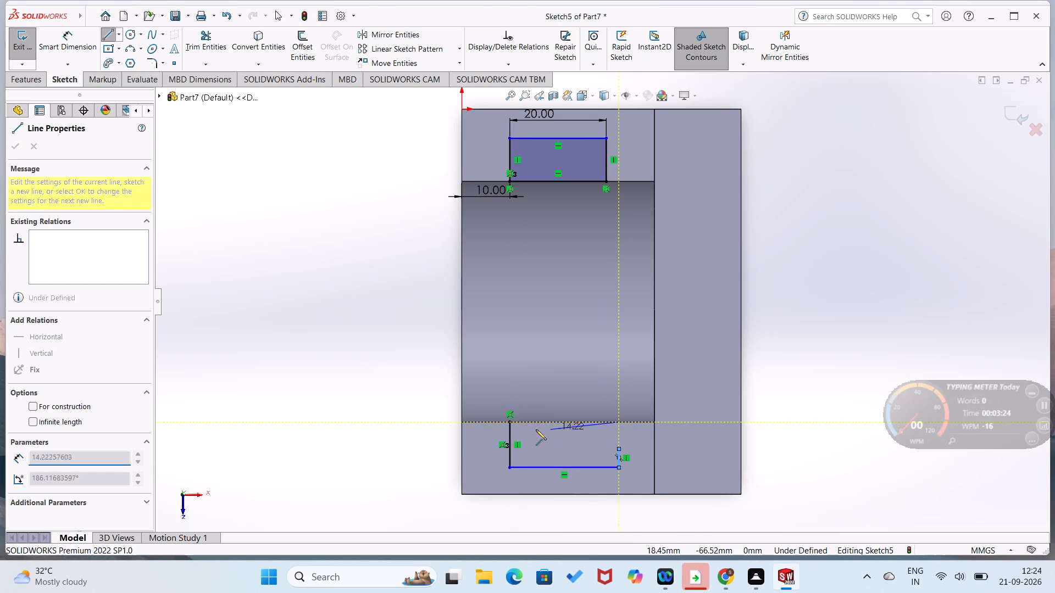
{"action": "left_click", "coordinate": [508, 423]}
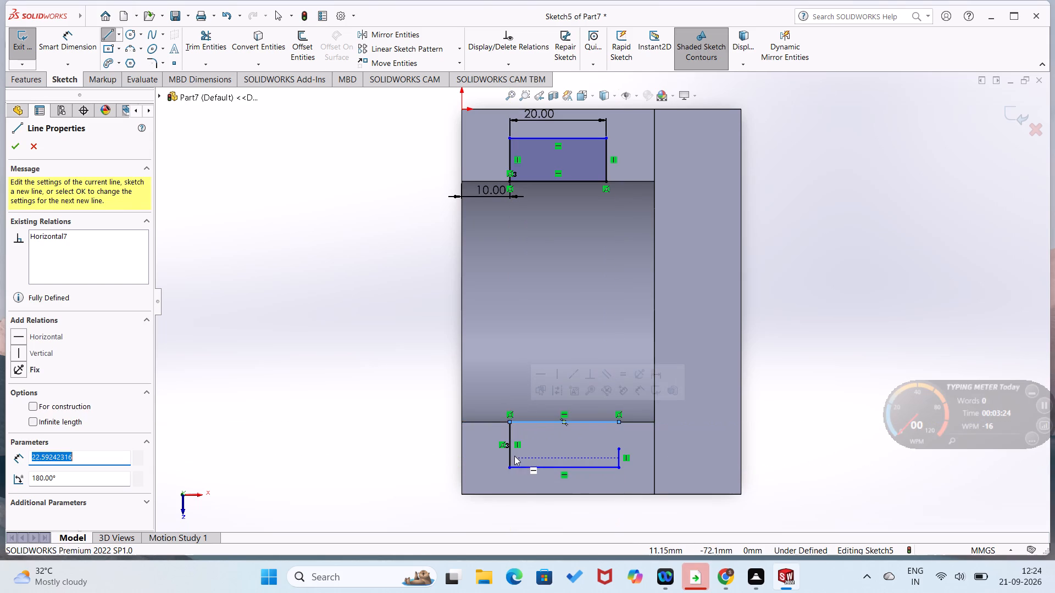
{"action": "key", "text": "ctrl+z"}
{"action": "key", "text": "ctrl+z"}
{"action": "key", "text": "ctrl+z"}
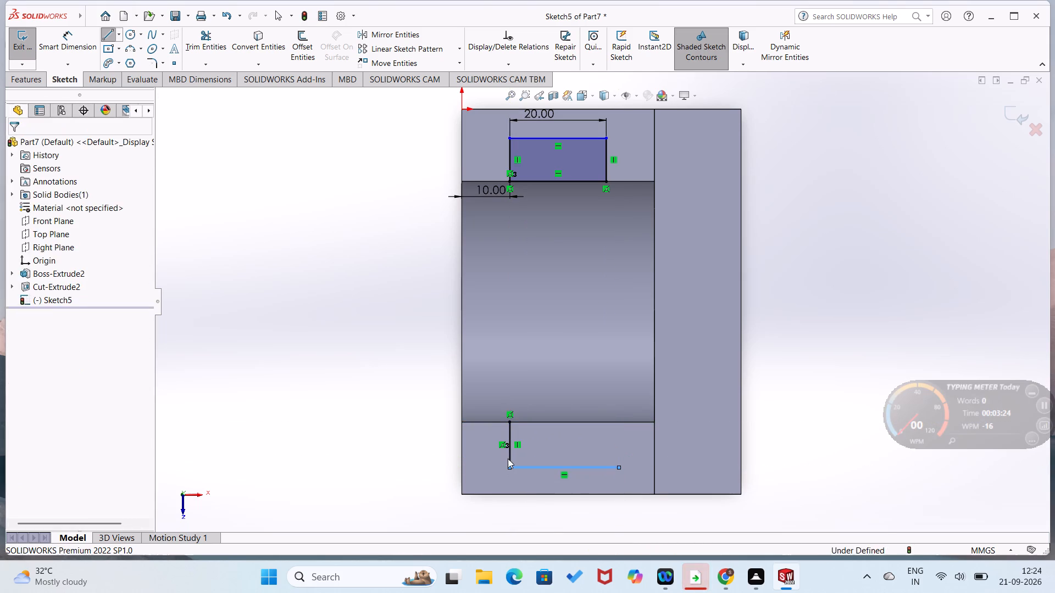
Complete the second rectangle with lines from the drawn line's outer end, 20 mm long and about 9.4 mm deep, aligned with the first.
{"action": "right_click_drag", "start_coordinate": [416, 407], "coordinate": [326, 461]}
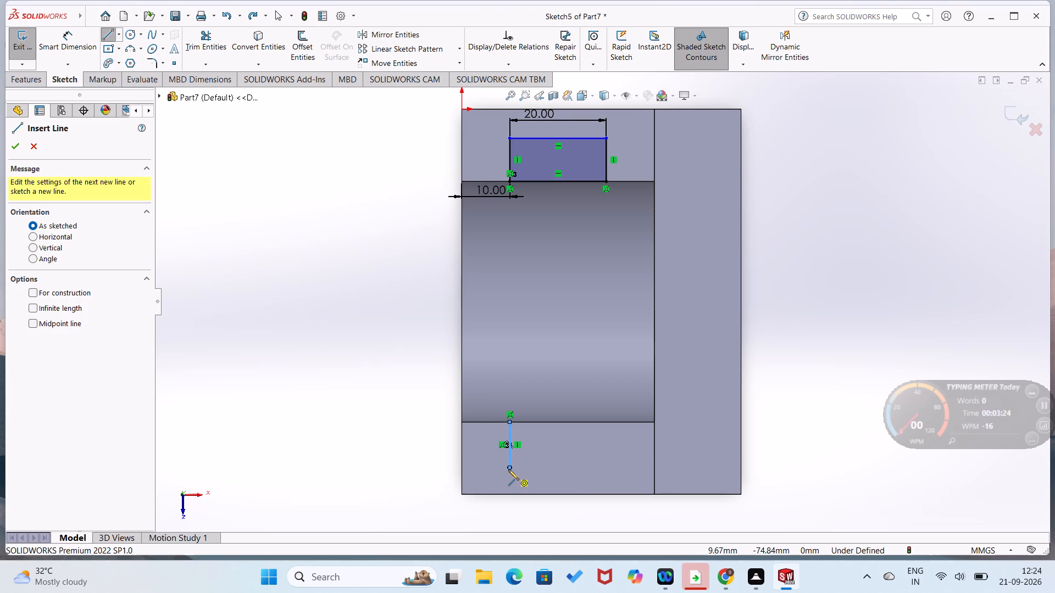
{"action": "left_click", "coordinate": [509, 469]}
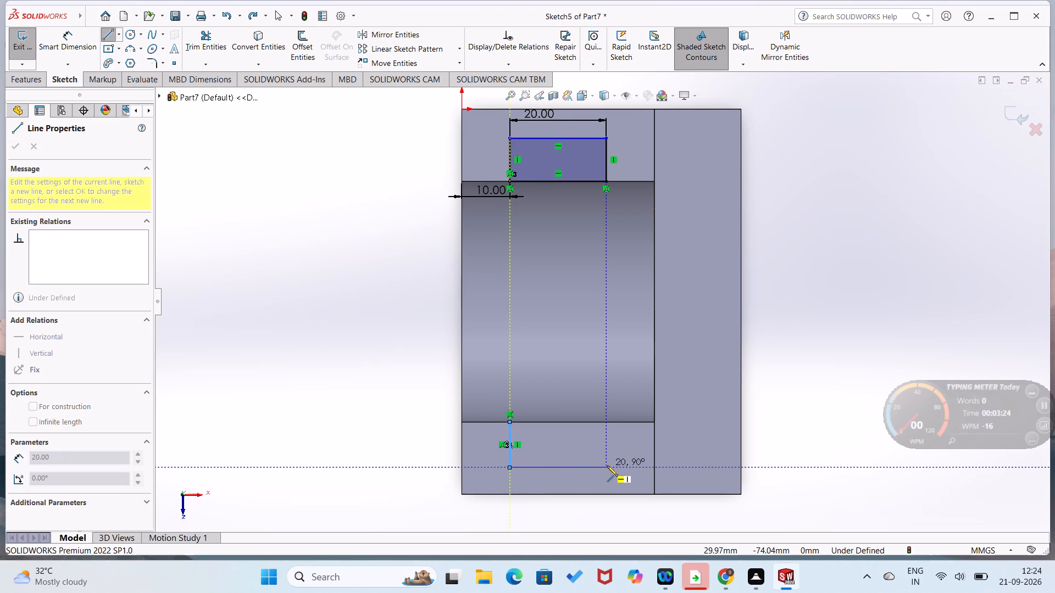
{"action": "left_click", "coordinate": [608, 466]}
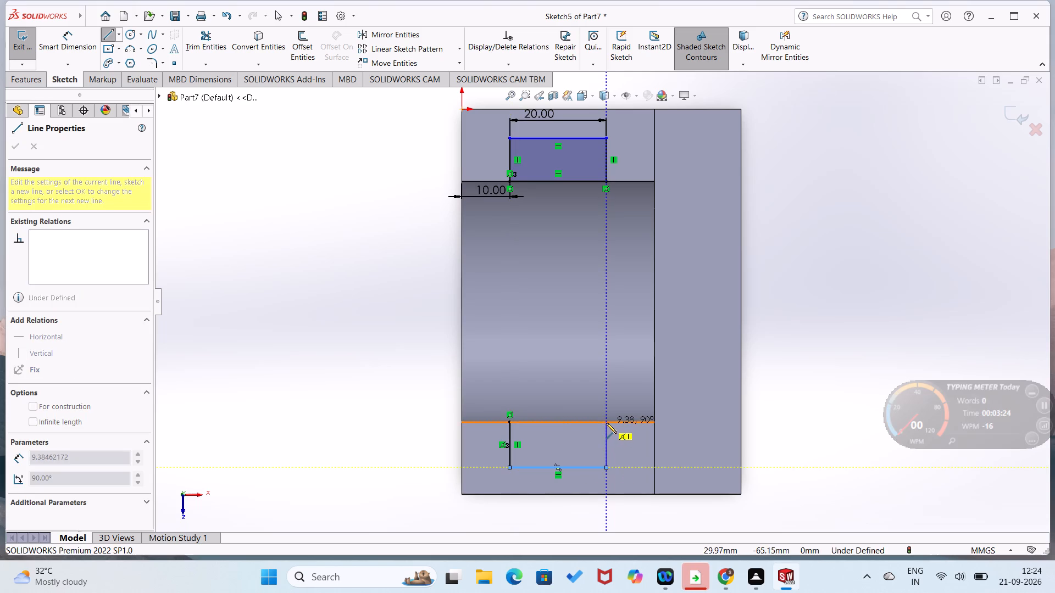
{"action": "left_click", "coordinate": [606, 423]}
{"action": "left_click", "coordinate": [512, 421]}
{"action": "right_click_drag", "start_coordinate": [407, 407], "coordinate": [409, 355]}
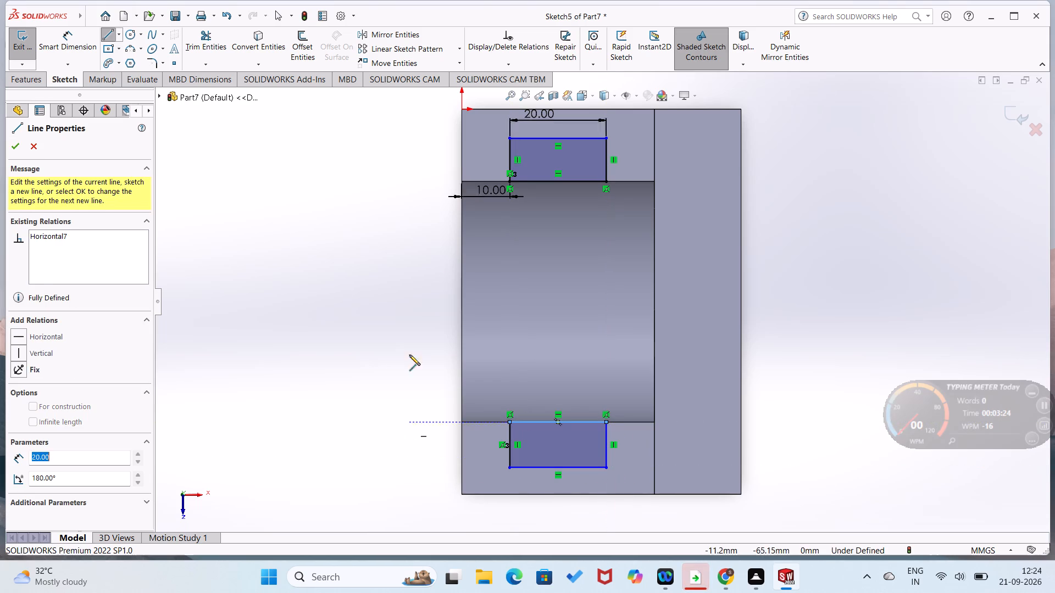
Dimension the distance between the outer corners of the two rectangles to 64 mm.
{"action": "right_click_drag", "start_coordinate": [409, 355], "coordinate": [437, 253]}
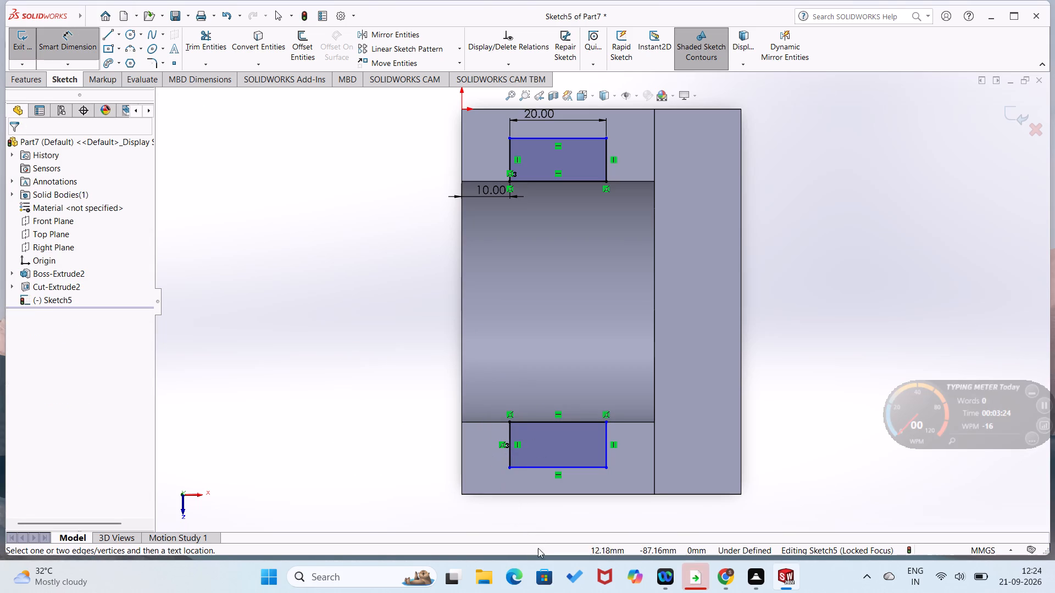
{"action": "left_click", "coordinate": [509, 467]}
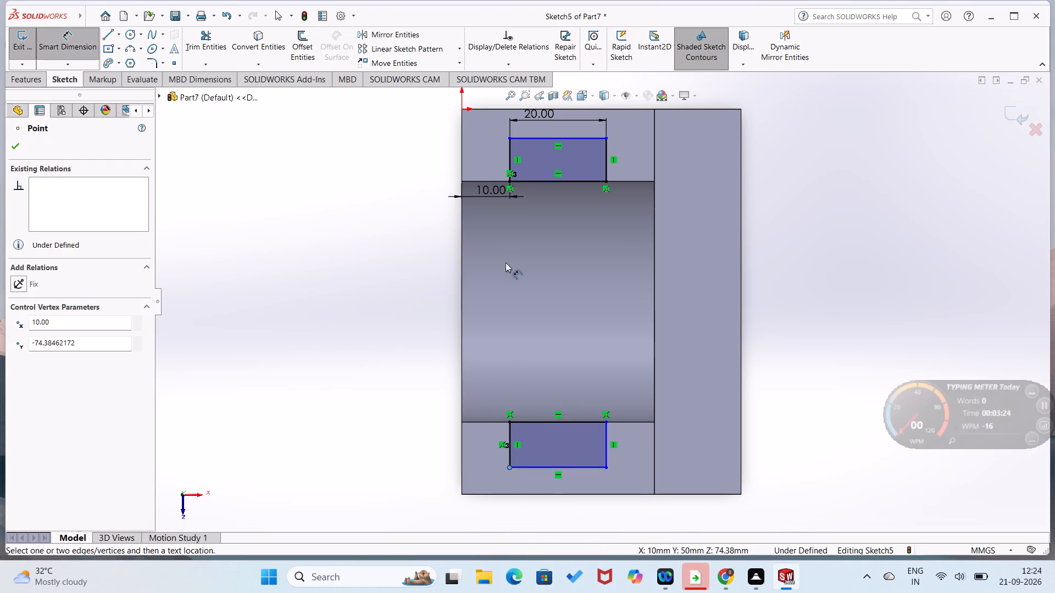
{"action": "left_click", "coordinate": [509, 137]}
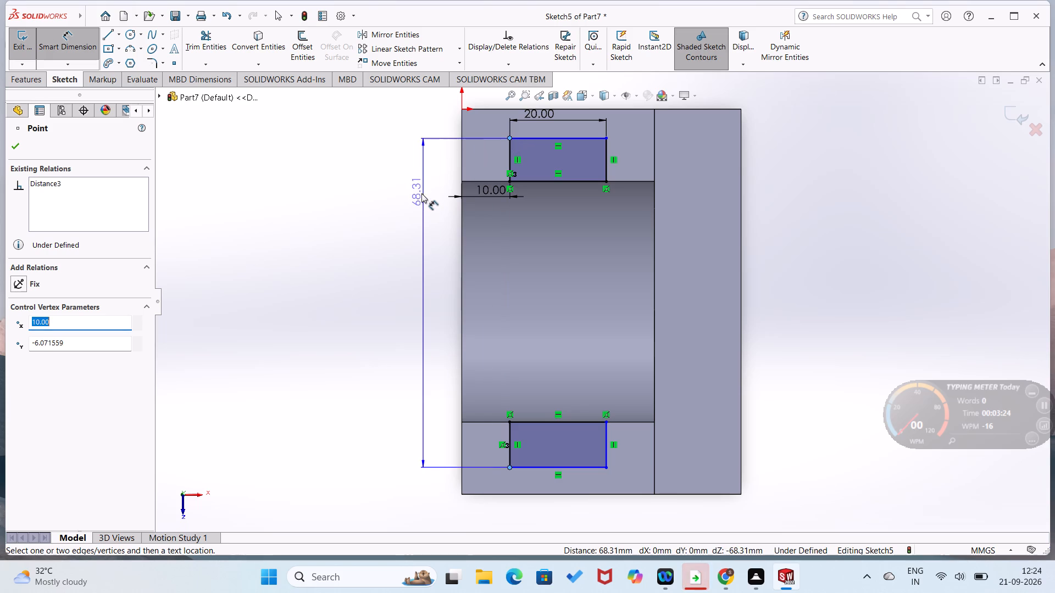
{"action": "left_click", "coordinate": [420, 194]}
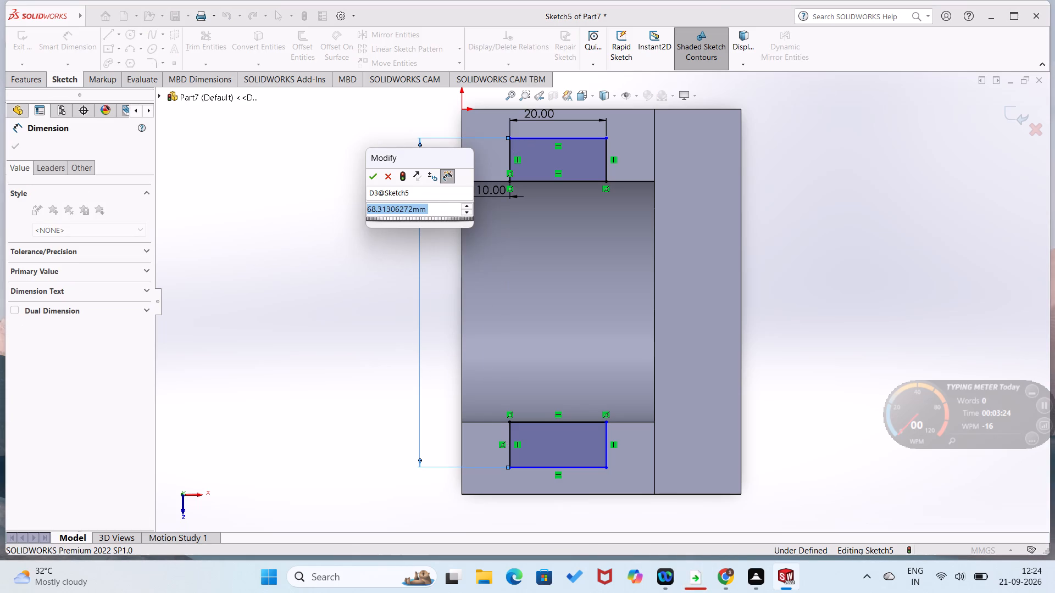
{"action": "type", "text": "64"}
{"action": "key", "text": "Return"}
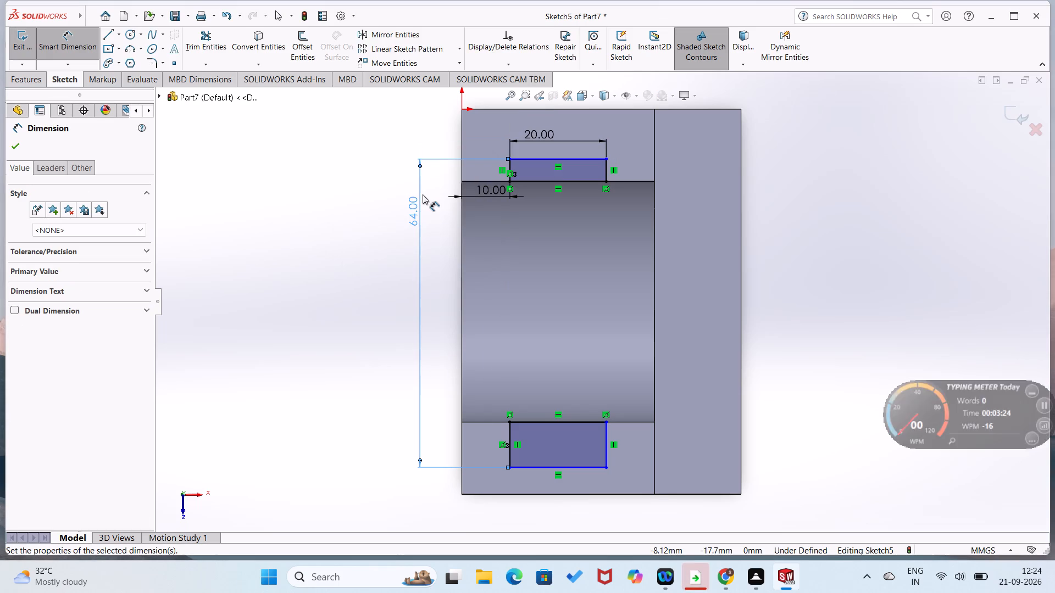
{"action": "left_click", "coordinate": [355, 253]}
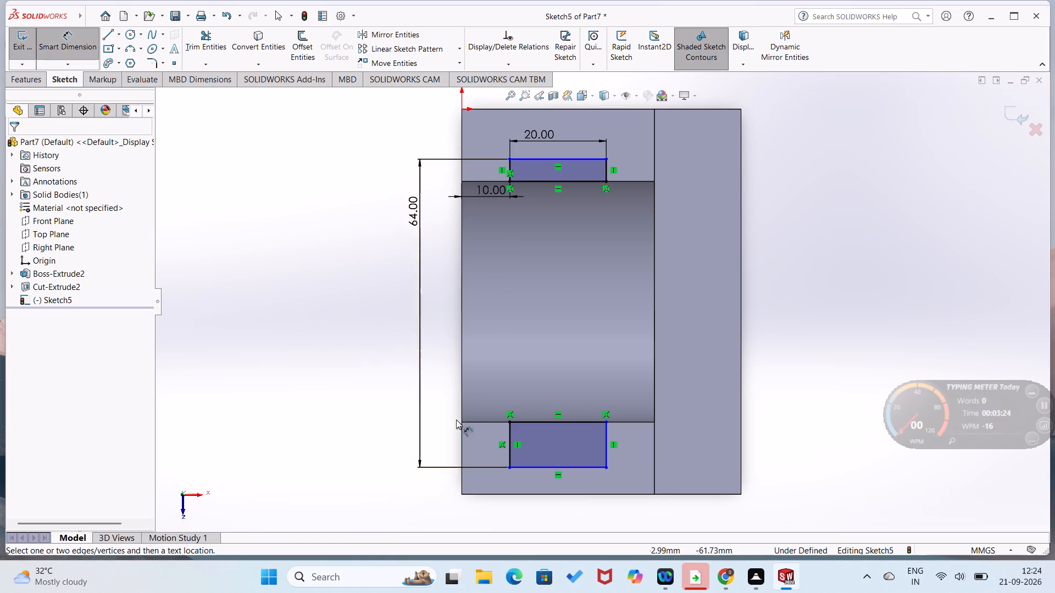
Dimension the second rectangle's length at 20 mm.
{"action": "left_click", "coordinate": [520, 467]}
{"action": "left_click", "coordinate": [521, 483]}
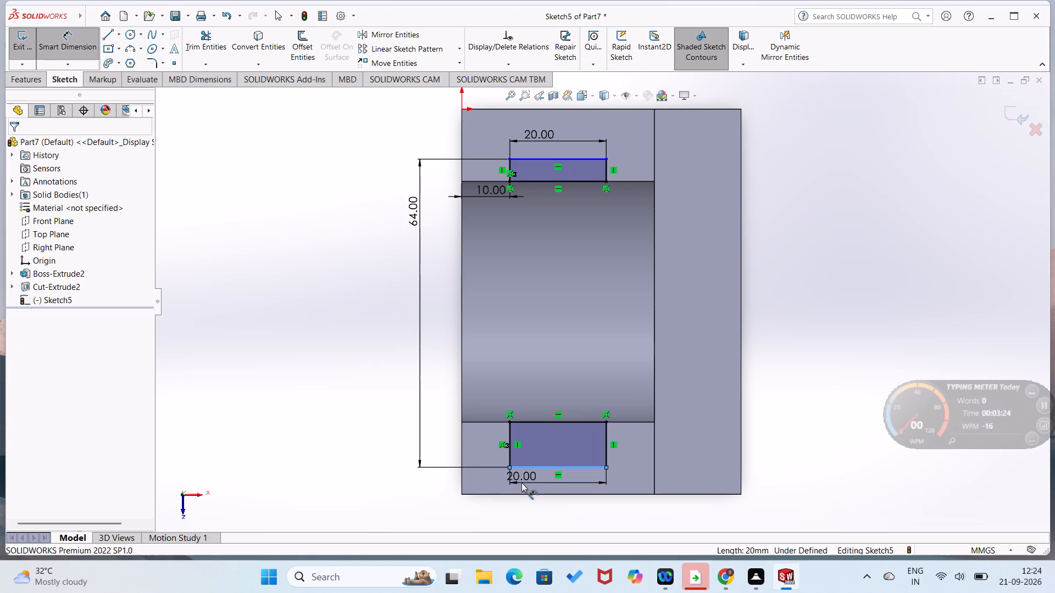
{"action": "left_click", "coordinate": [475, 463]}
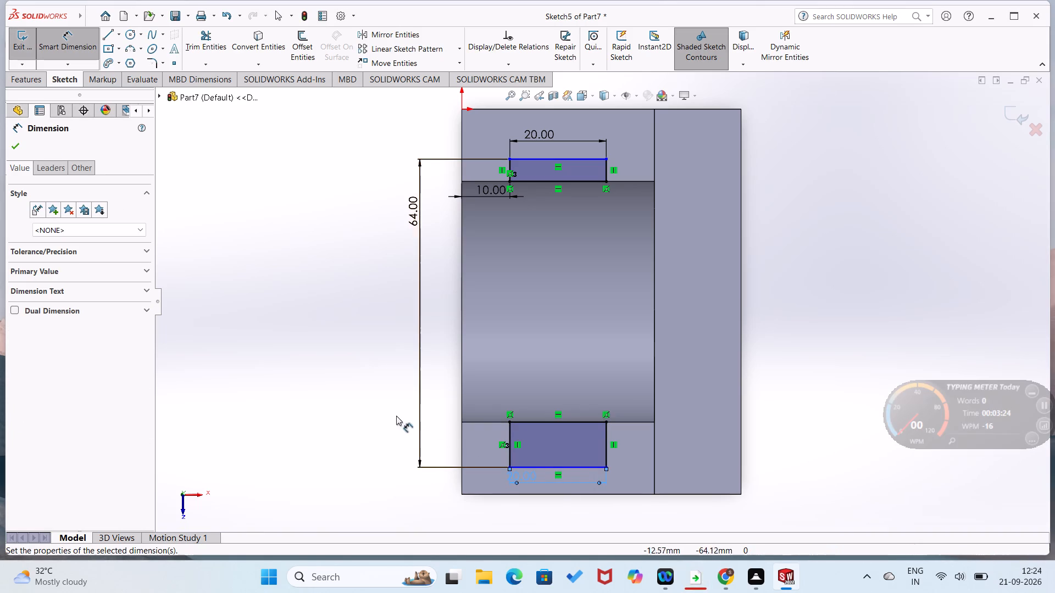
{"action": "right_click_drag", "start_coordinate": [394, 413], "coordinate": [394, 329]}
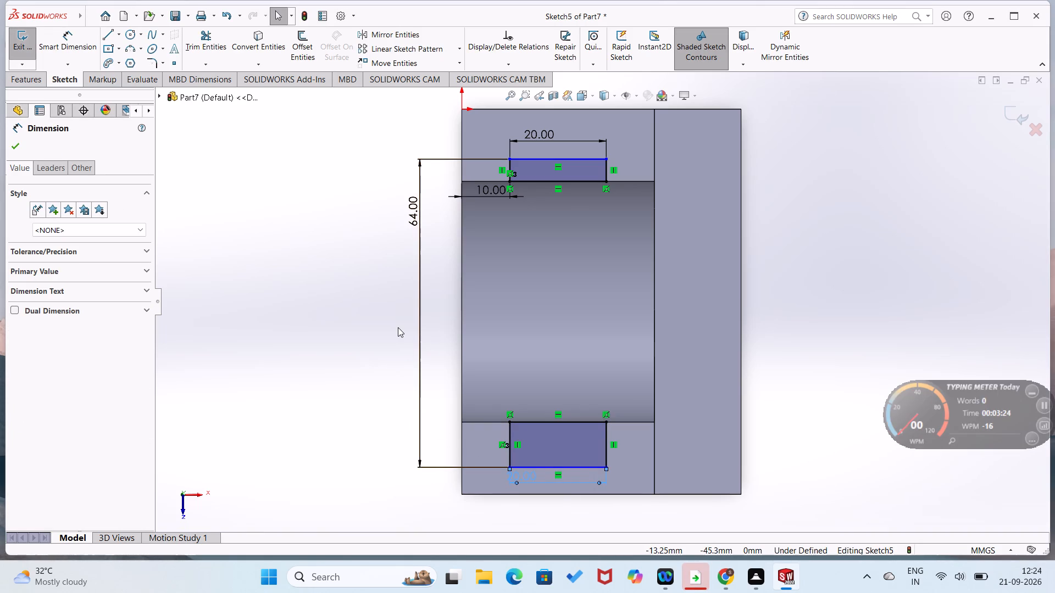
Dimension the first rectangle's outer side 10 mm from the block edge at the origin.
{"action": "left_click", "coordinate": [583, 158]}
{"action": "left_click", "coordinate": [588, 106]}
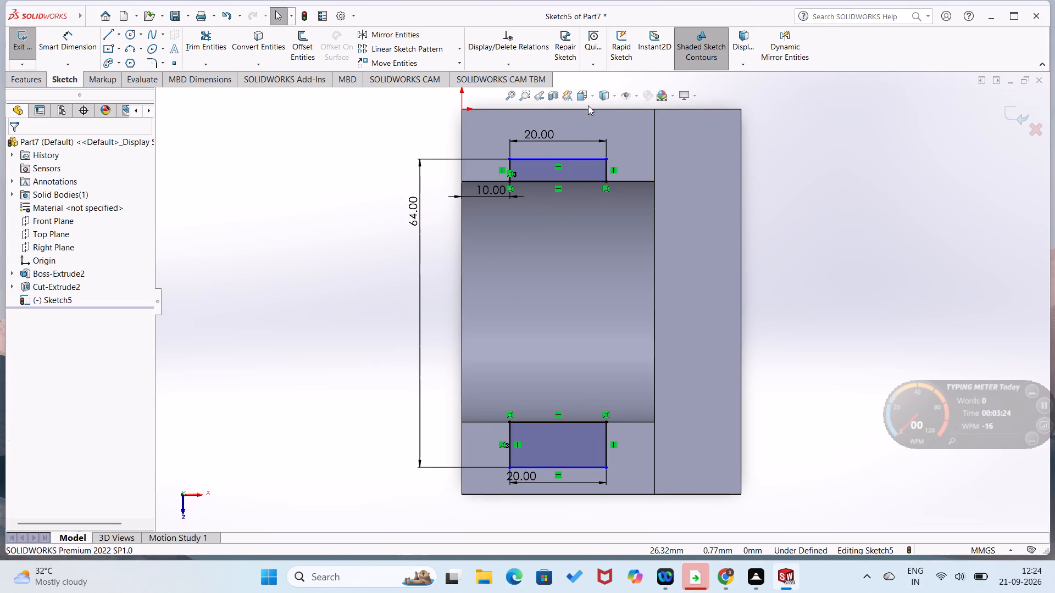
{"action": "right_click_drag", "start_coordinate": [273, 305], "coordinate": [299, 177]}
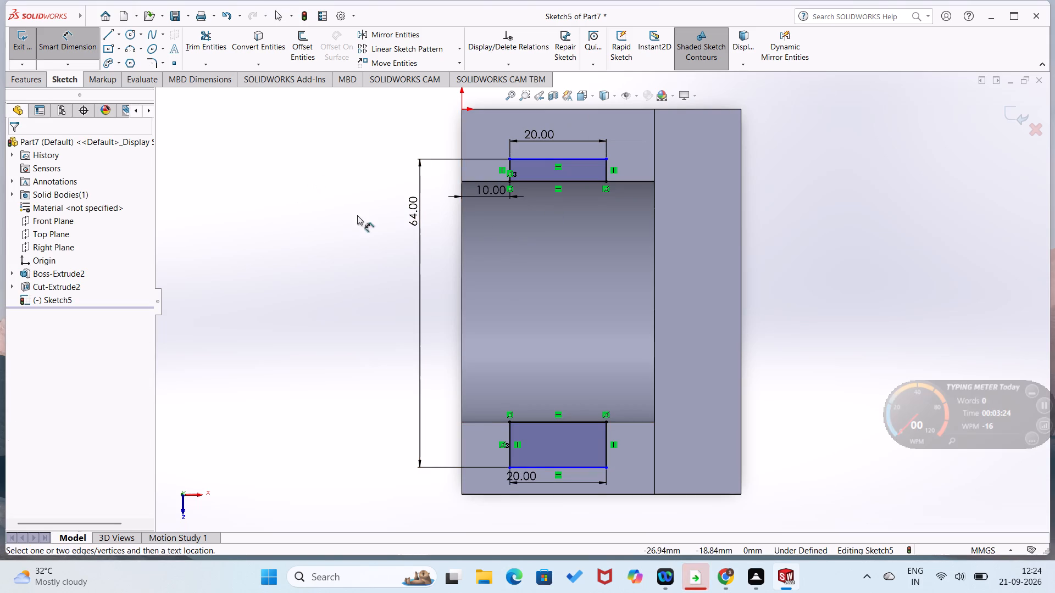
{"action": "left_click", "coordinate": [533, 160]}
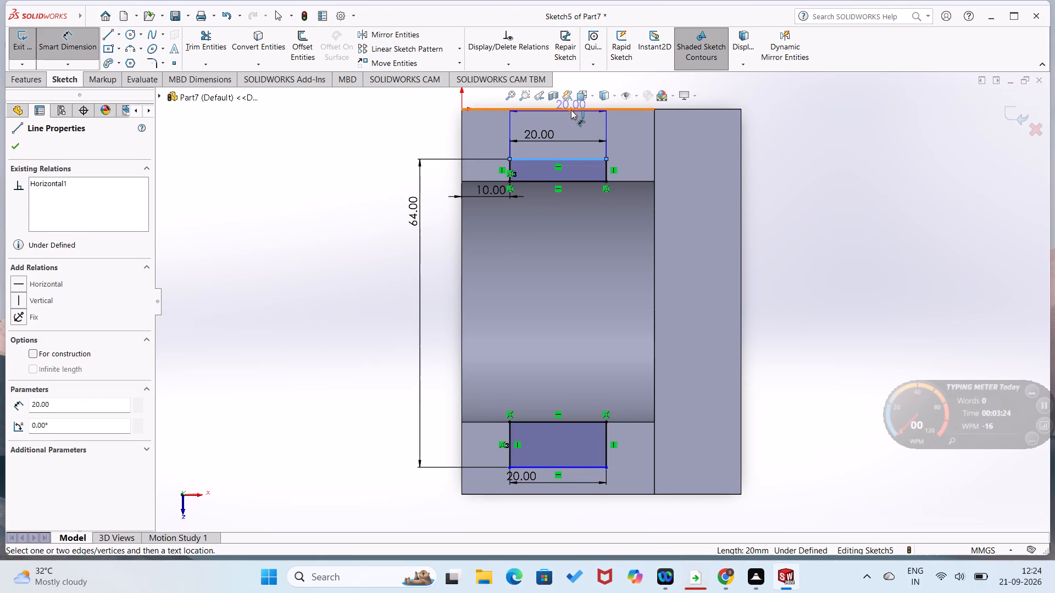
{"action": "left_click", "coordinate": [571, 110]}
{"action": "left_click", "coordinate": [581, 125]}
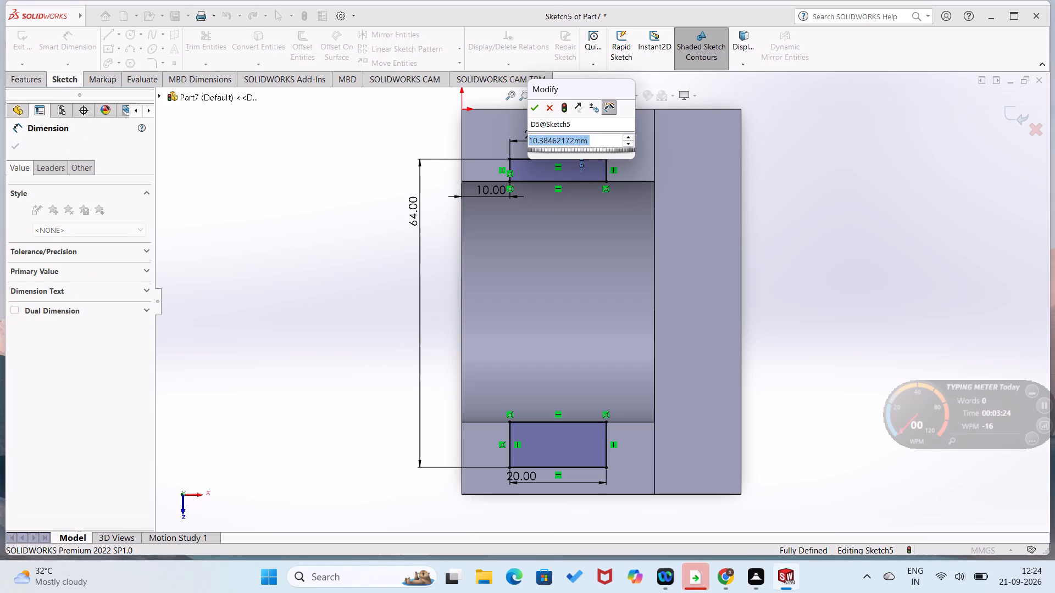
{"action": "type", "text": "10"}
{"action": "key", "text": "Return"}
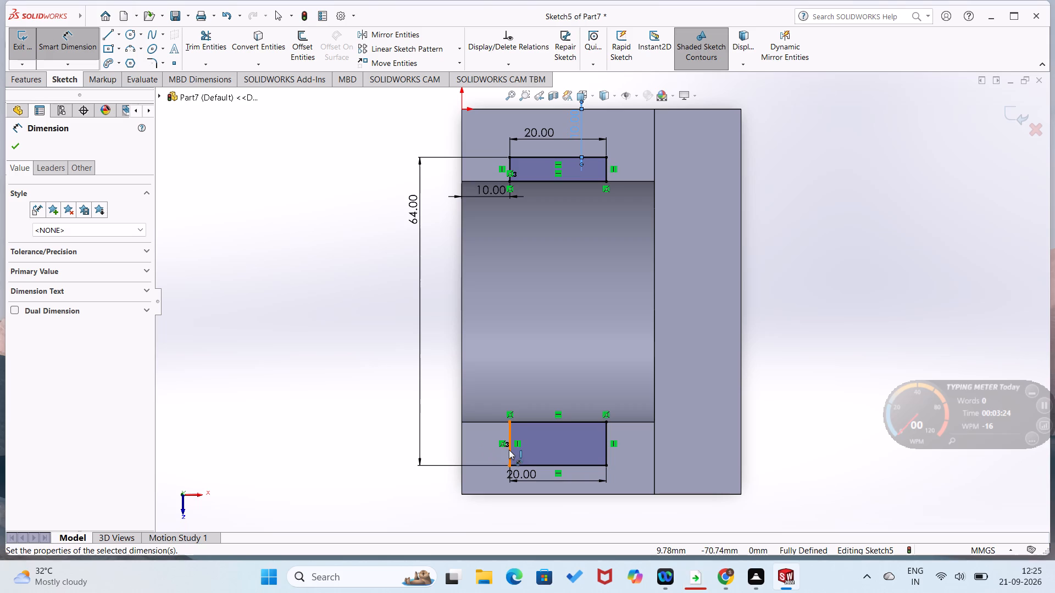
Add a driven dimension between the second rectangle's outer side and the block's far edge.
{"action": "left_click", "coordinate": [540, 493]}
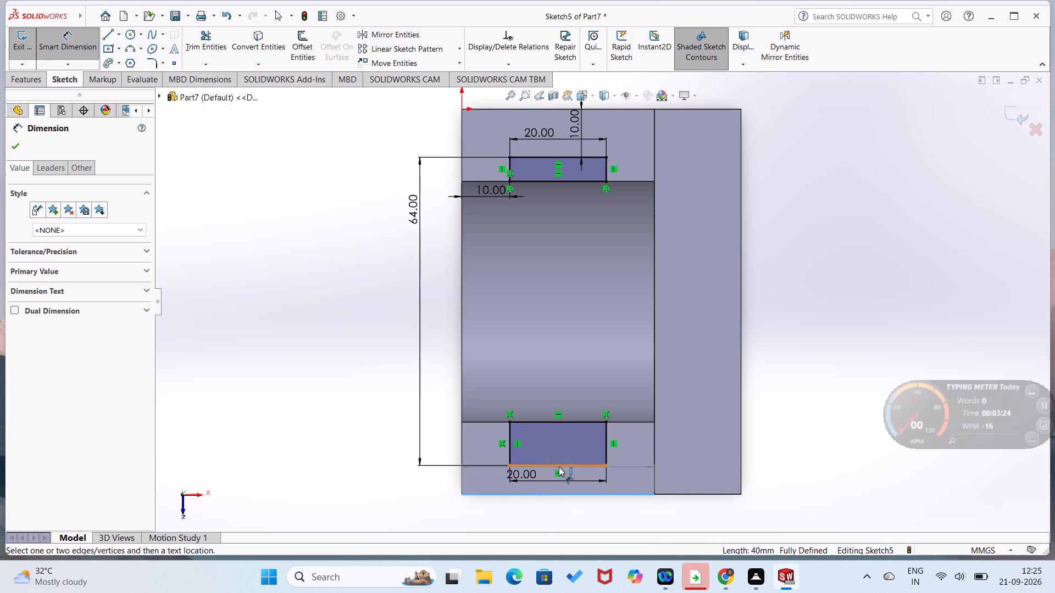
{"action": "left_click", "coordinate": [559, 467]}
{"action": "left_click", "coordinate": [565, 482]}
{"action": "type", "text": "10"}
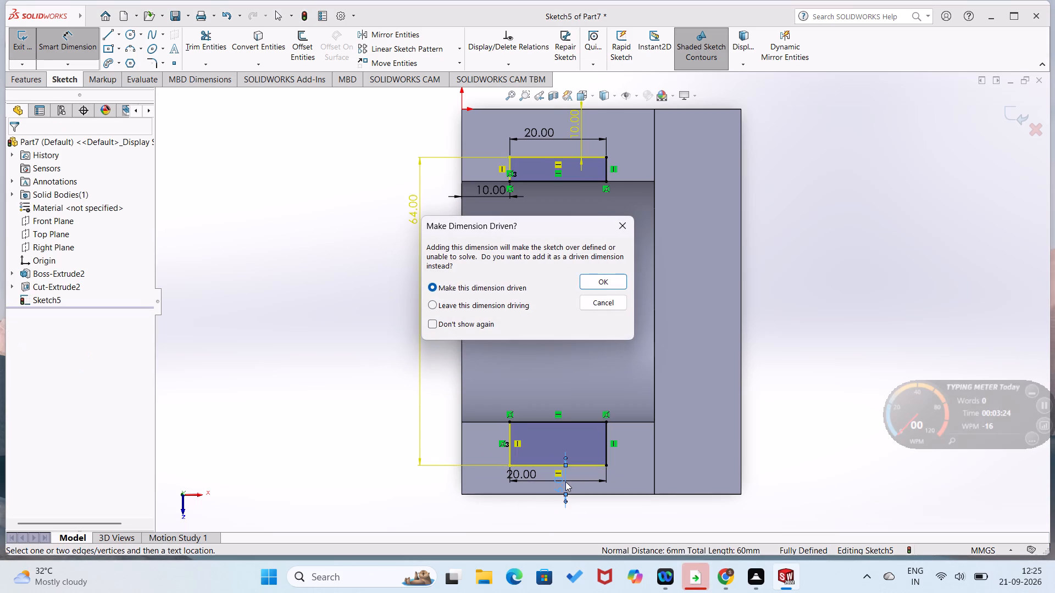
{"action": "key", "text": "Return"}
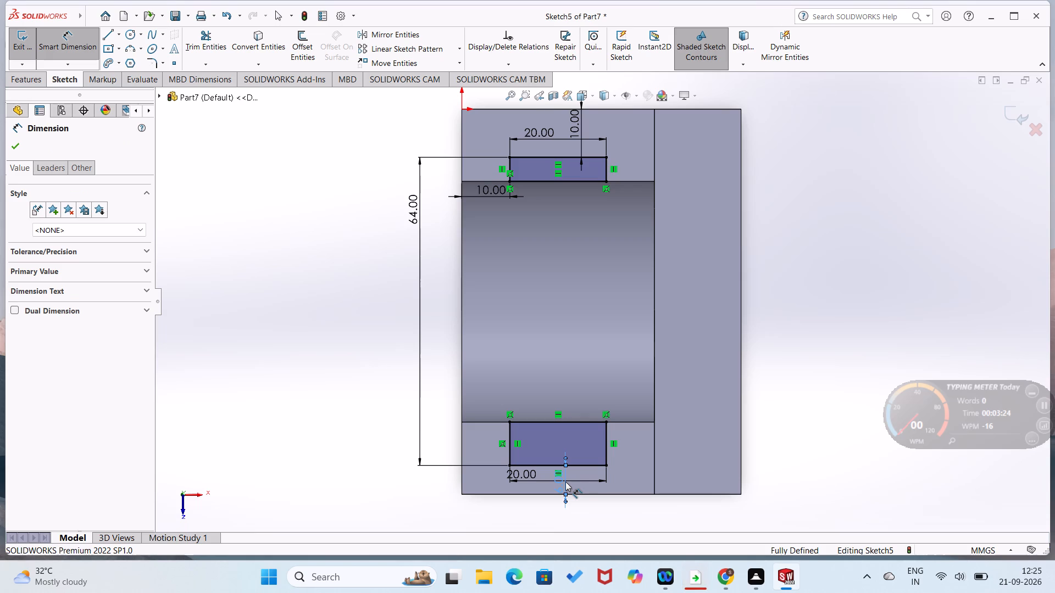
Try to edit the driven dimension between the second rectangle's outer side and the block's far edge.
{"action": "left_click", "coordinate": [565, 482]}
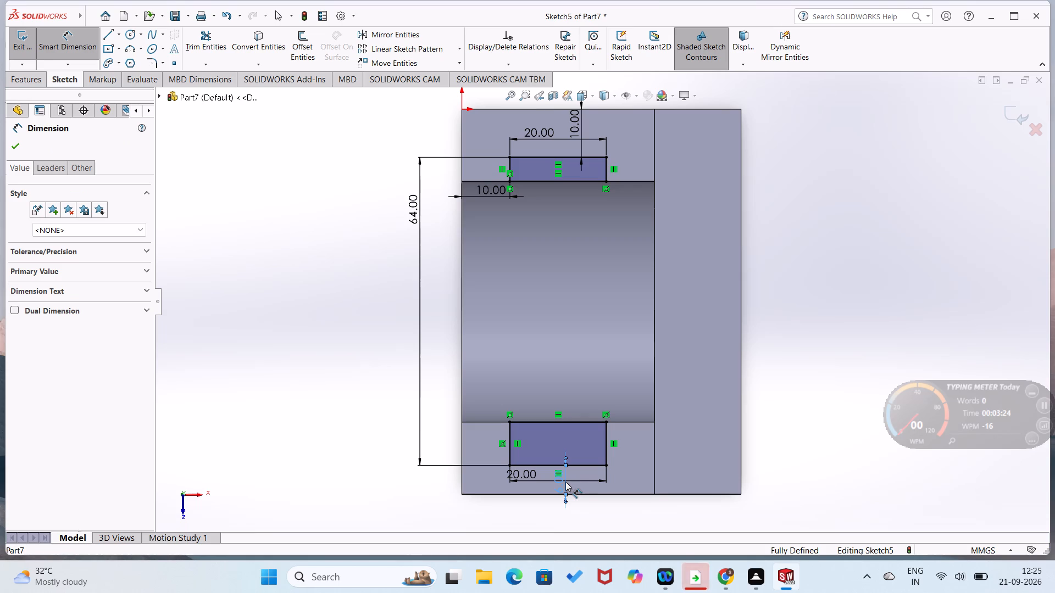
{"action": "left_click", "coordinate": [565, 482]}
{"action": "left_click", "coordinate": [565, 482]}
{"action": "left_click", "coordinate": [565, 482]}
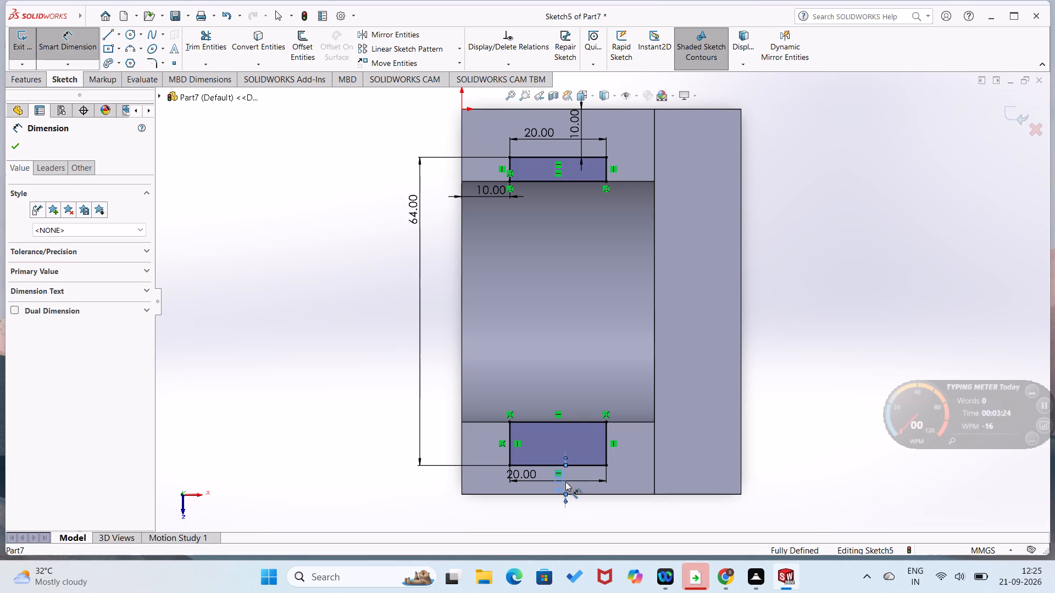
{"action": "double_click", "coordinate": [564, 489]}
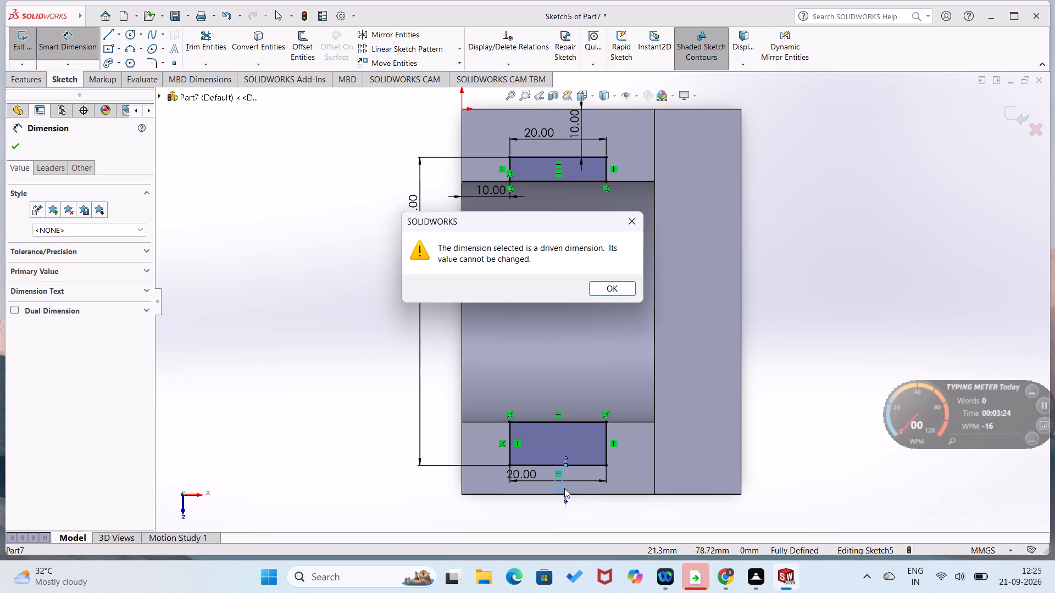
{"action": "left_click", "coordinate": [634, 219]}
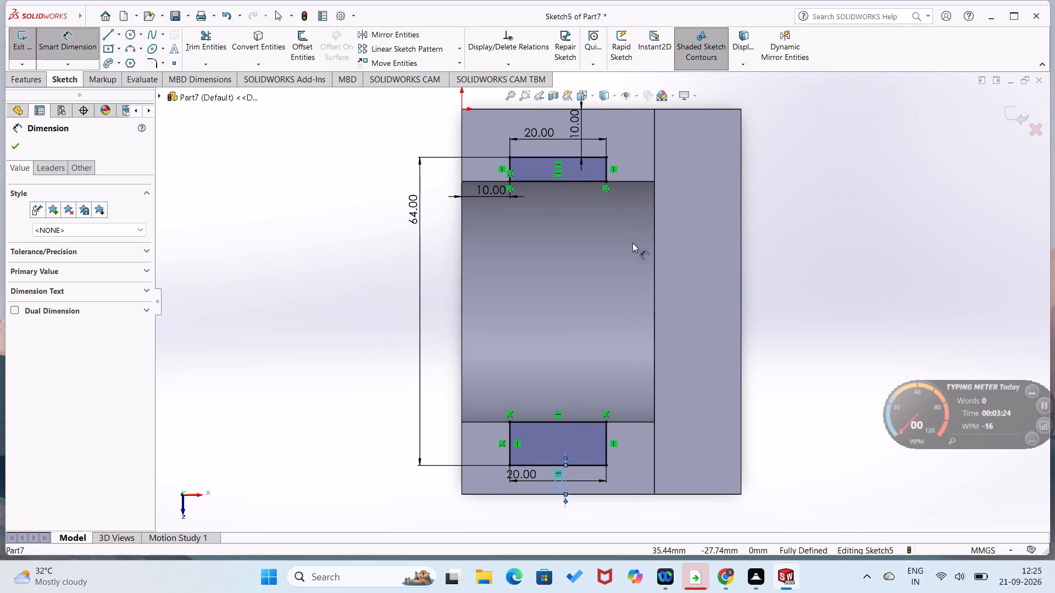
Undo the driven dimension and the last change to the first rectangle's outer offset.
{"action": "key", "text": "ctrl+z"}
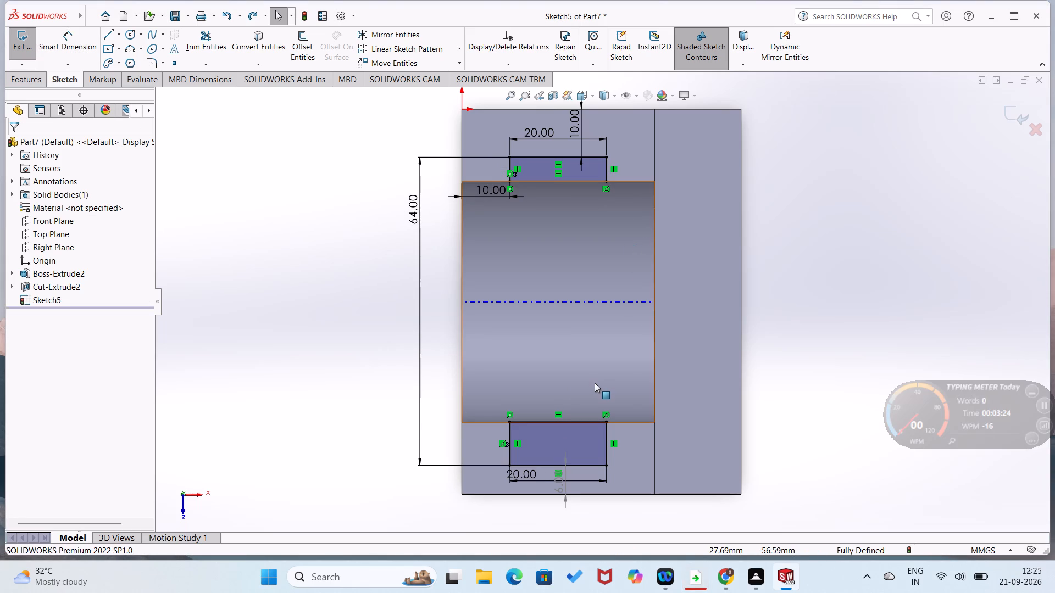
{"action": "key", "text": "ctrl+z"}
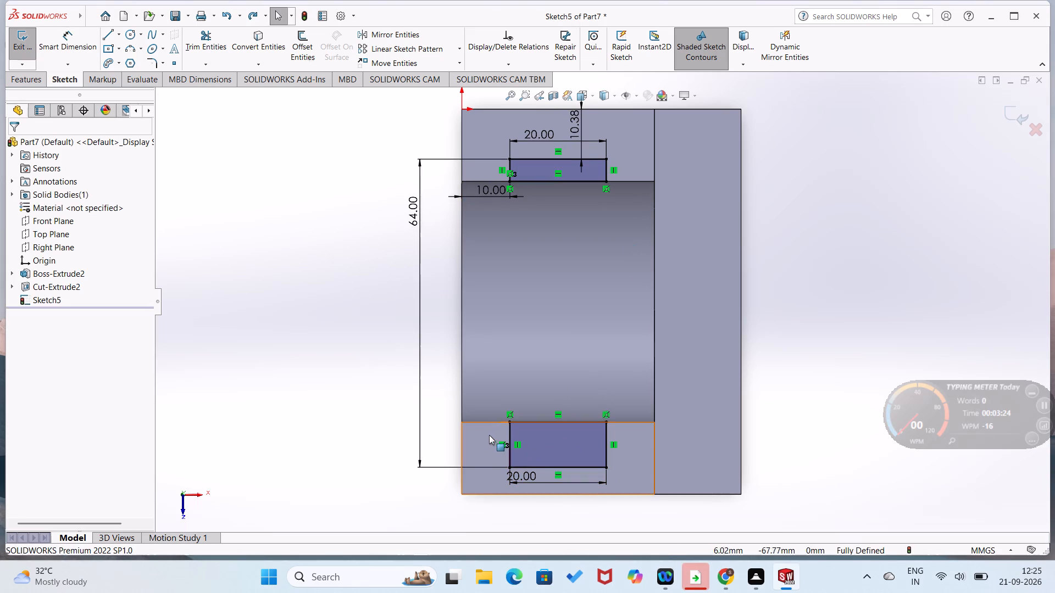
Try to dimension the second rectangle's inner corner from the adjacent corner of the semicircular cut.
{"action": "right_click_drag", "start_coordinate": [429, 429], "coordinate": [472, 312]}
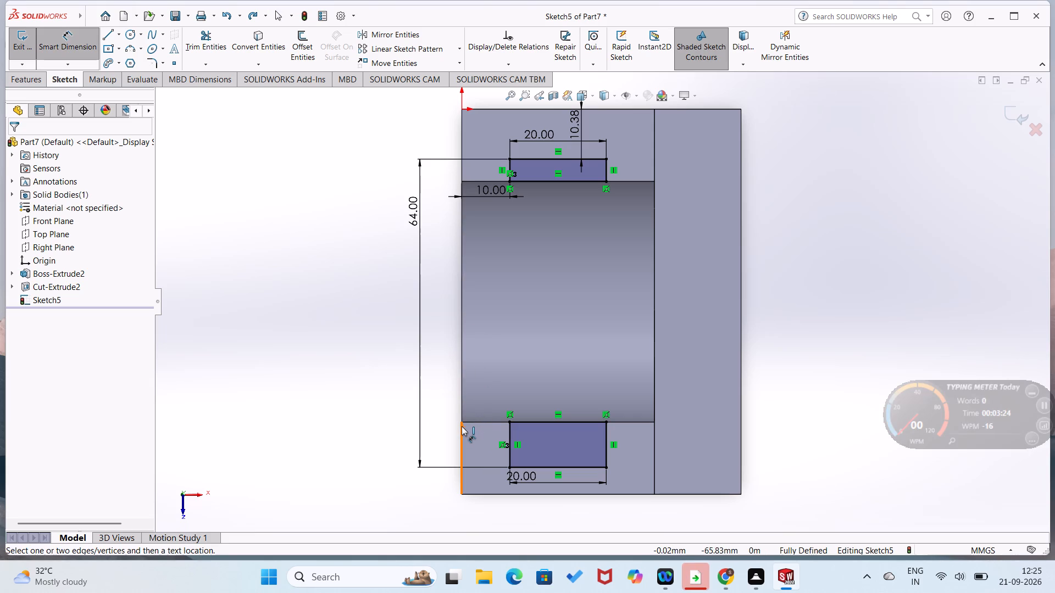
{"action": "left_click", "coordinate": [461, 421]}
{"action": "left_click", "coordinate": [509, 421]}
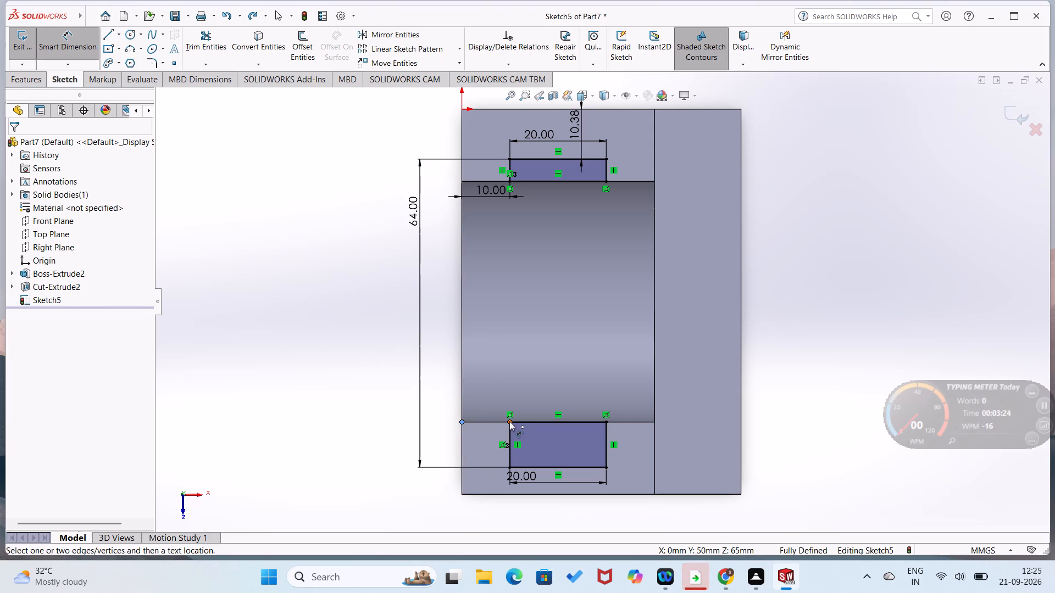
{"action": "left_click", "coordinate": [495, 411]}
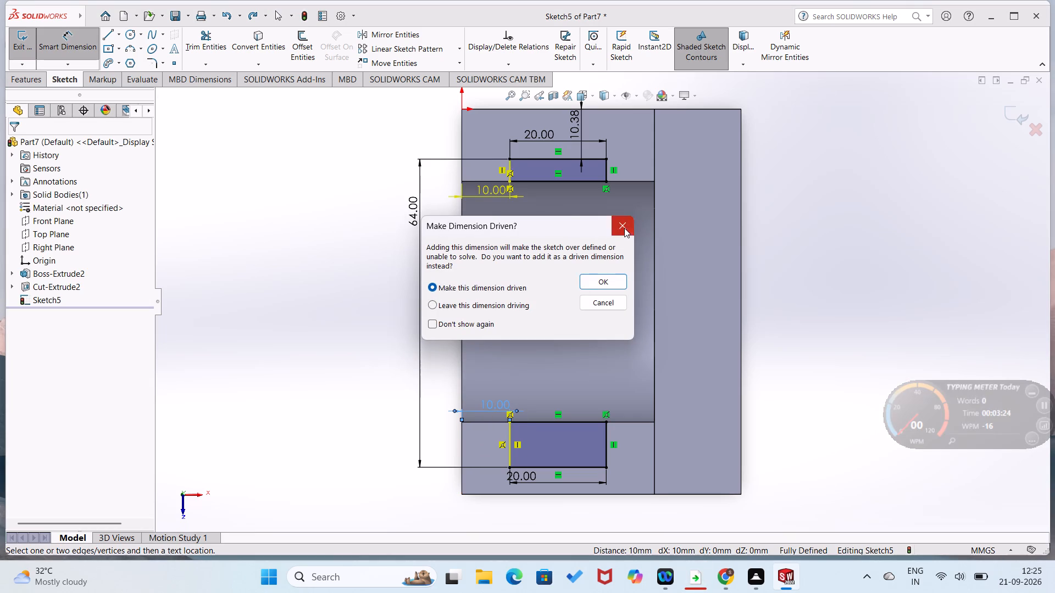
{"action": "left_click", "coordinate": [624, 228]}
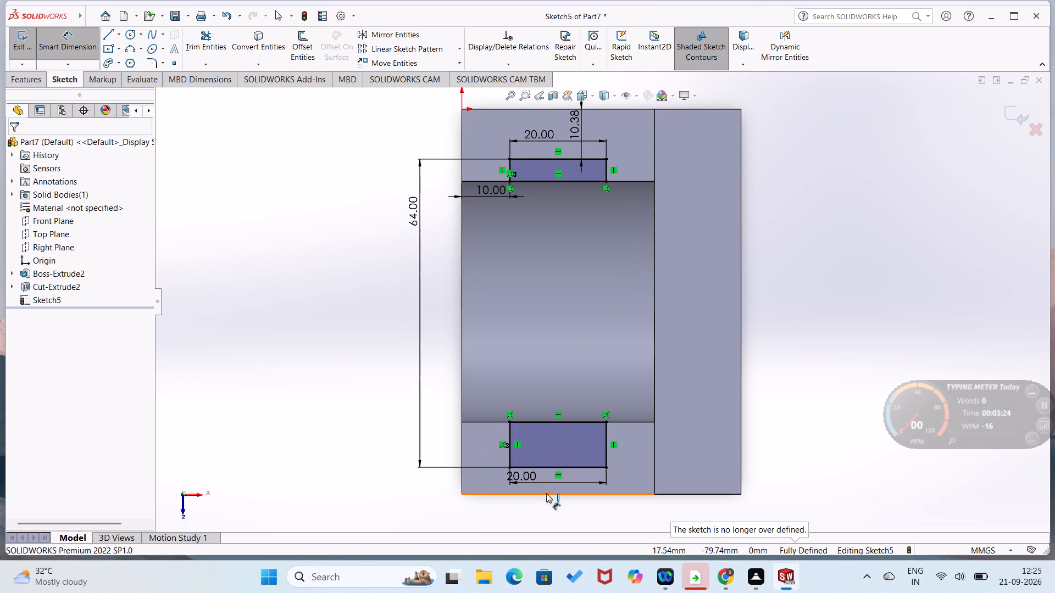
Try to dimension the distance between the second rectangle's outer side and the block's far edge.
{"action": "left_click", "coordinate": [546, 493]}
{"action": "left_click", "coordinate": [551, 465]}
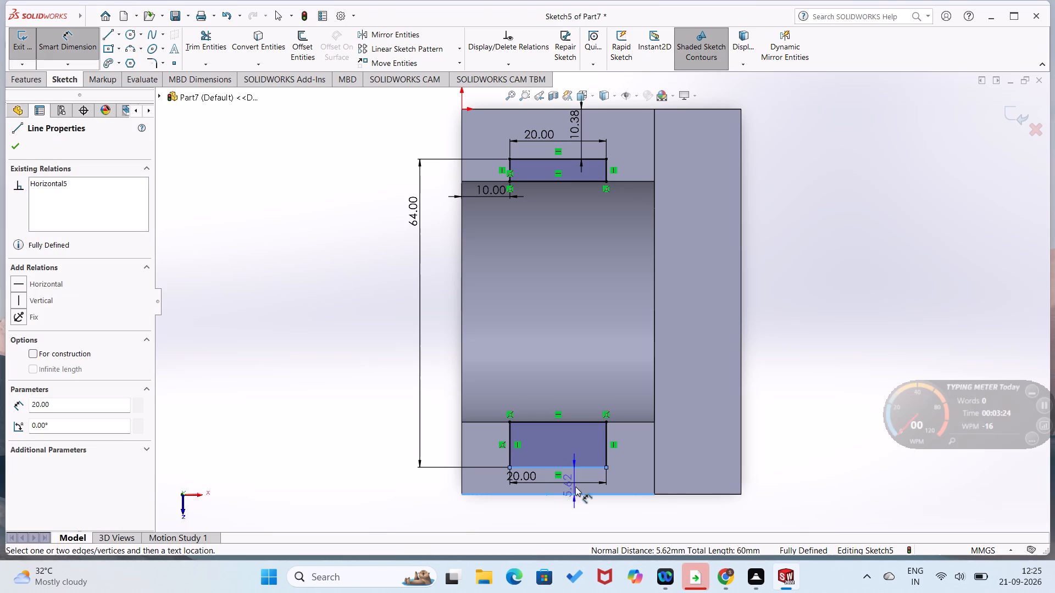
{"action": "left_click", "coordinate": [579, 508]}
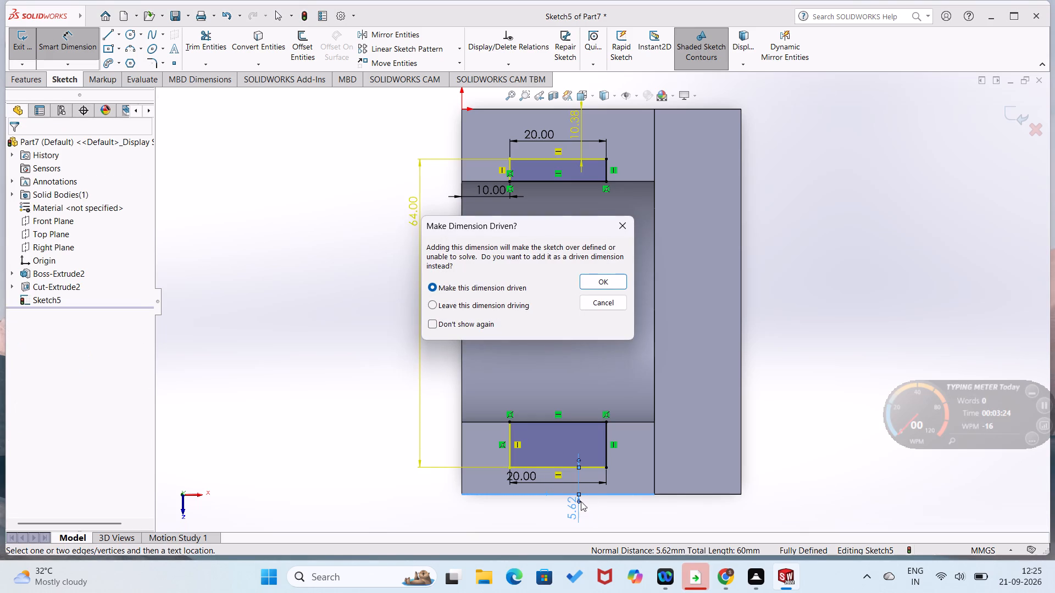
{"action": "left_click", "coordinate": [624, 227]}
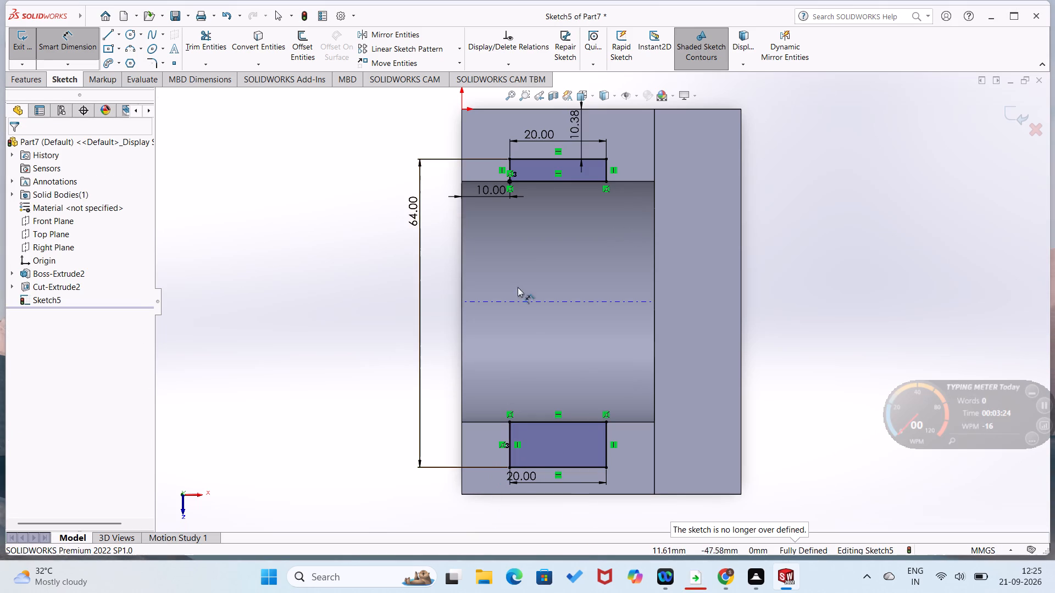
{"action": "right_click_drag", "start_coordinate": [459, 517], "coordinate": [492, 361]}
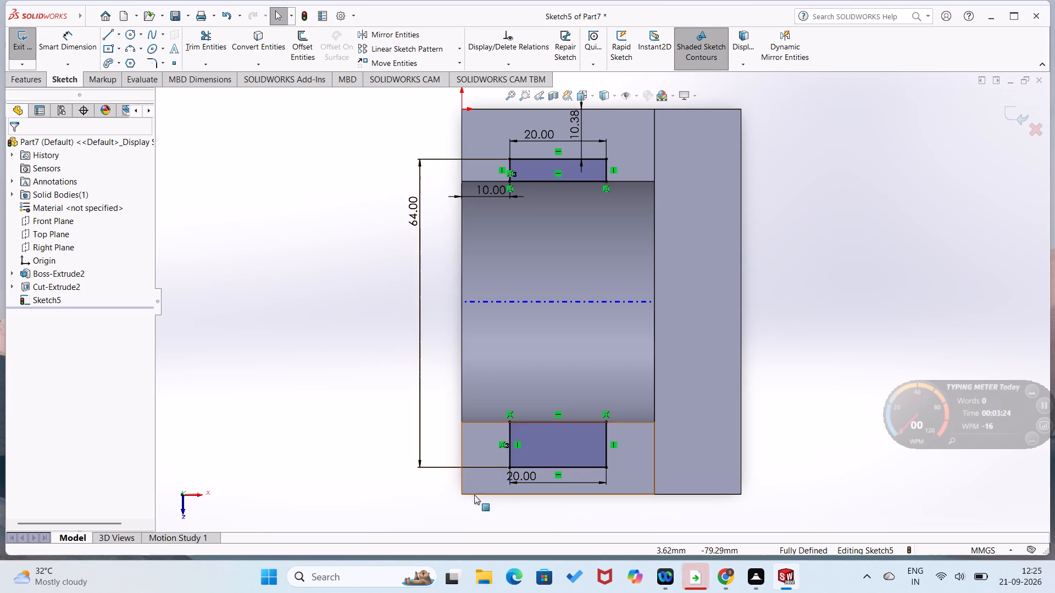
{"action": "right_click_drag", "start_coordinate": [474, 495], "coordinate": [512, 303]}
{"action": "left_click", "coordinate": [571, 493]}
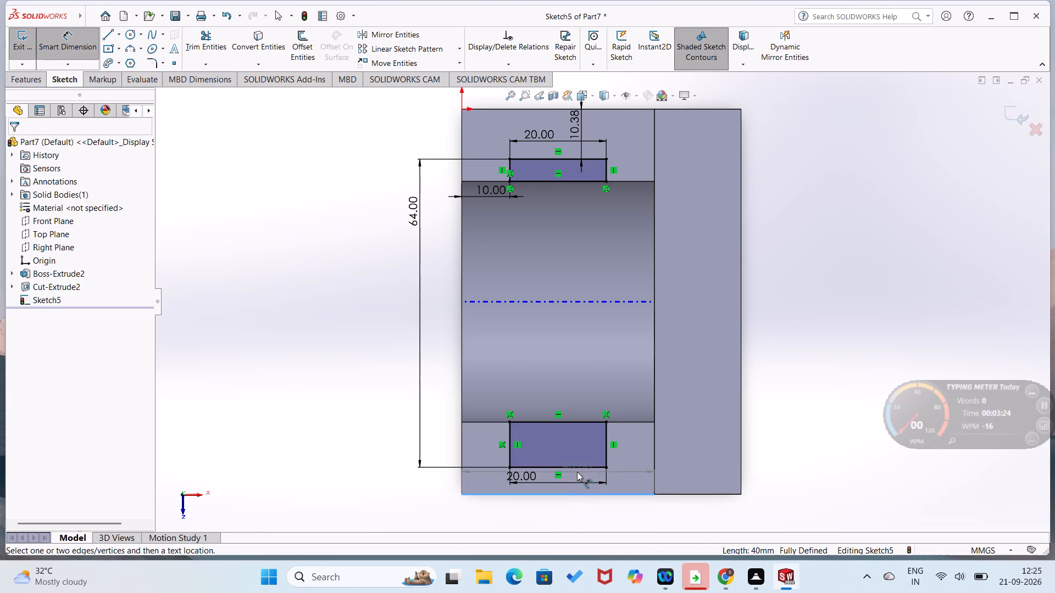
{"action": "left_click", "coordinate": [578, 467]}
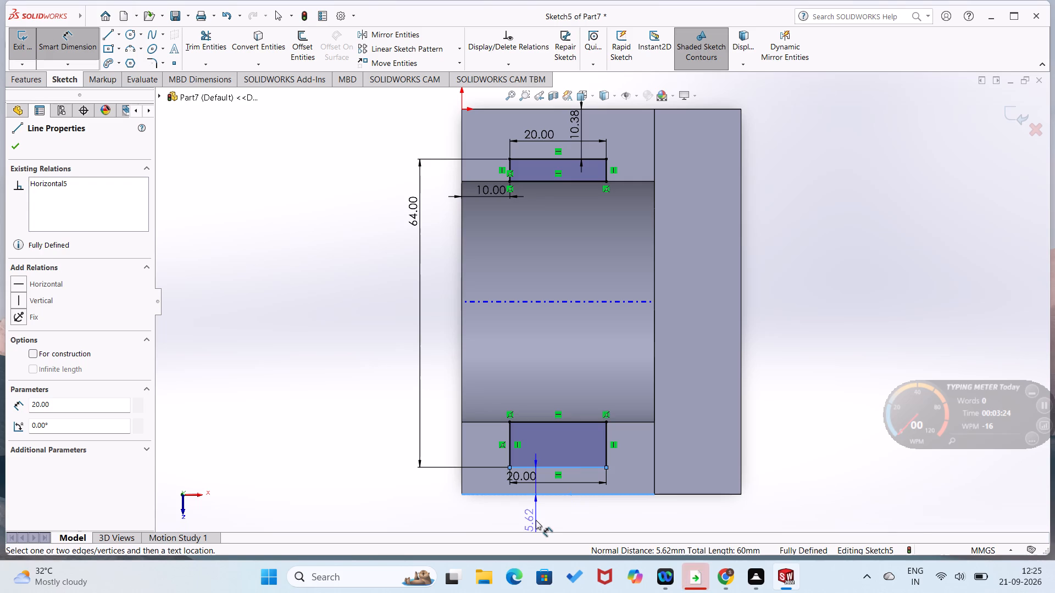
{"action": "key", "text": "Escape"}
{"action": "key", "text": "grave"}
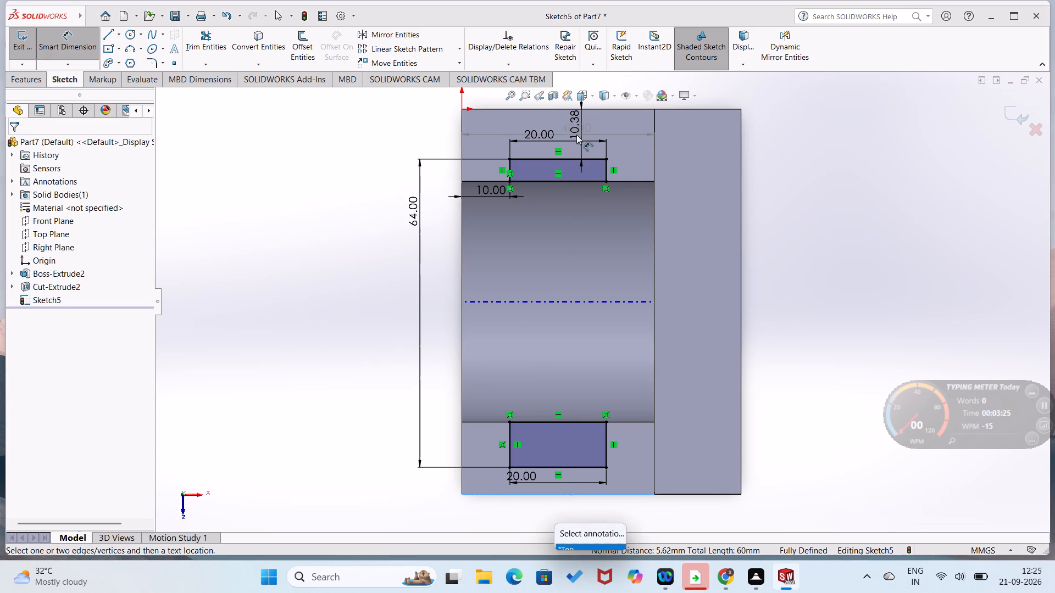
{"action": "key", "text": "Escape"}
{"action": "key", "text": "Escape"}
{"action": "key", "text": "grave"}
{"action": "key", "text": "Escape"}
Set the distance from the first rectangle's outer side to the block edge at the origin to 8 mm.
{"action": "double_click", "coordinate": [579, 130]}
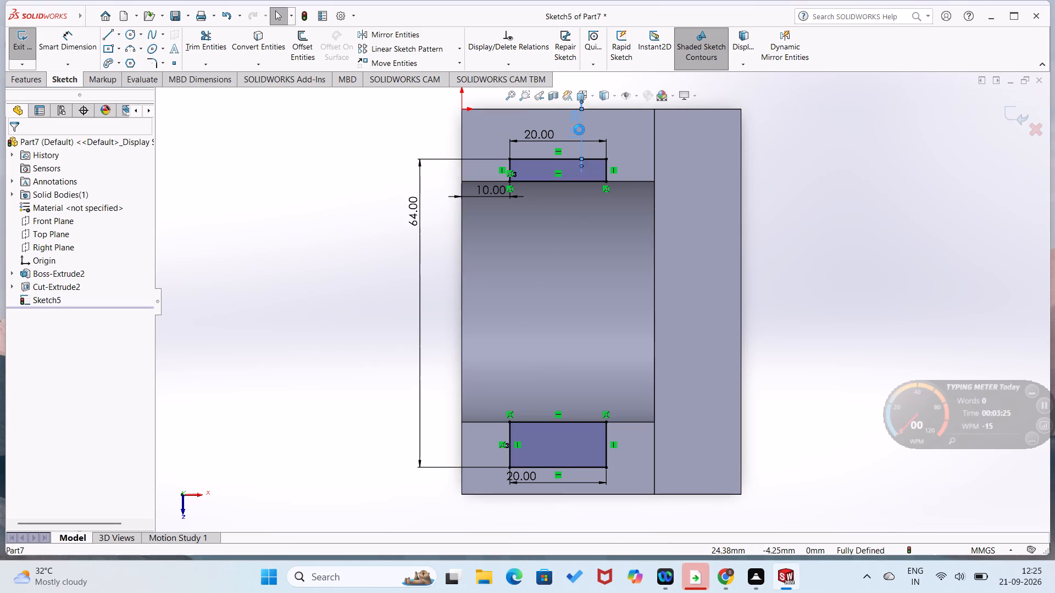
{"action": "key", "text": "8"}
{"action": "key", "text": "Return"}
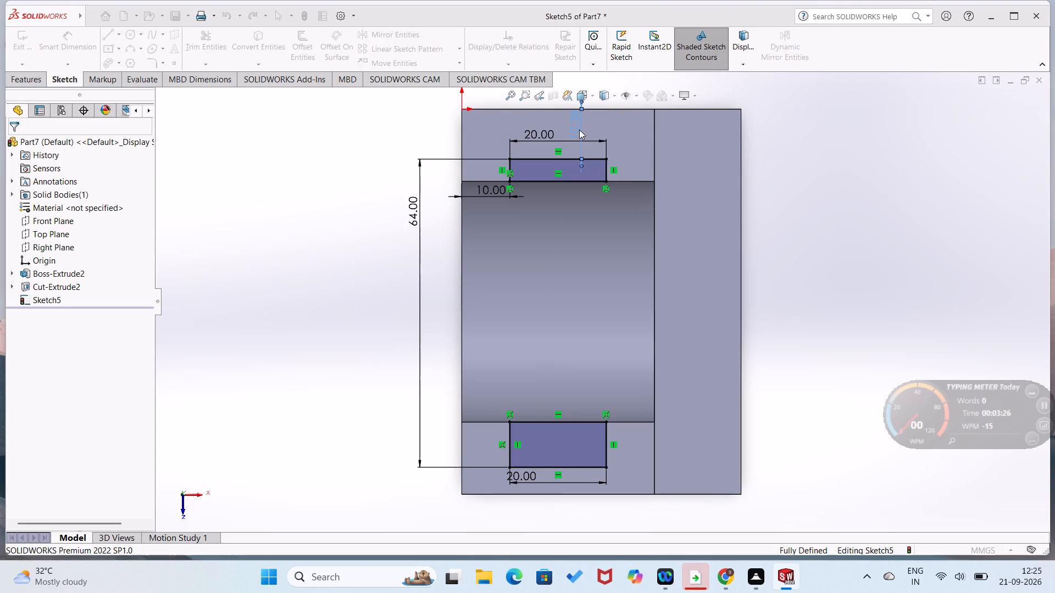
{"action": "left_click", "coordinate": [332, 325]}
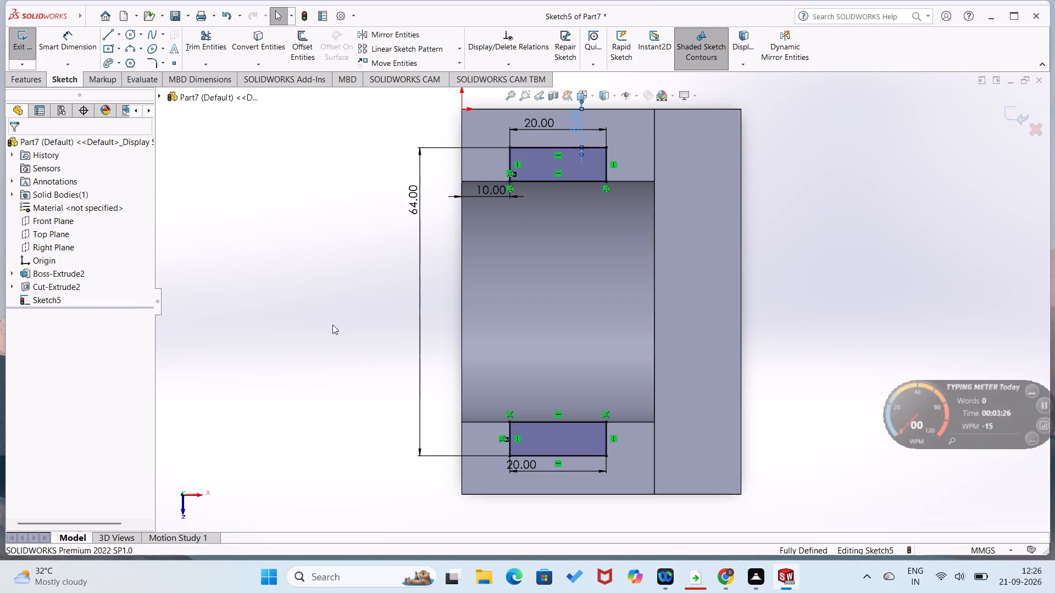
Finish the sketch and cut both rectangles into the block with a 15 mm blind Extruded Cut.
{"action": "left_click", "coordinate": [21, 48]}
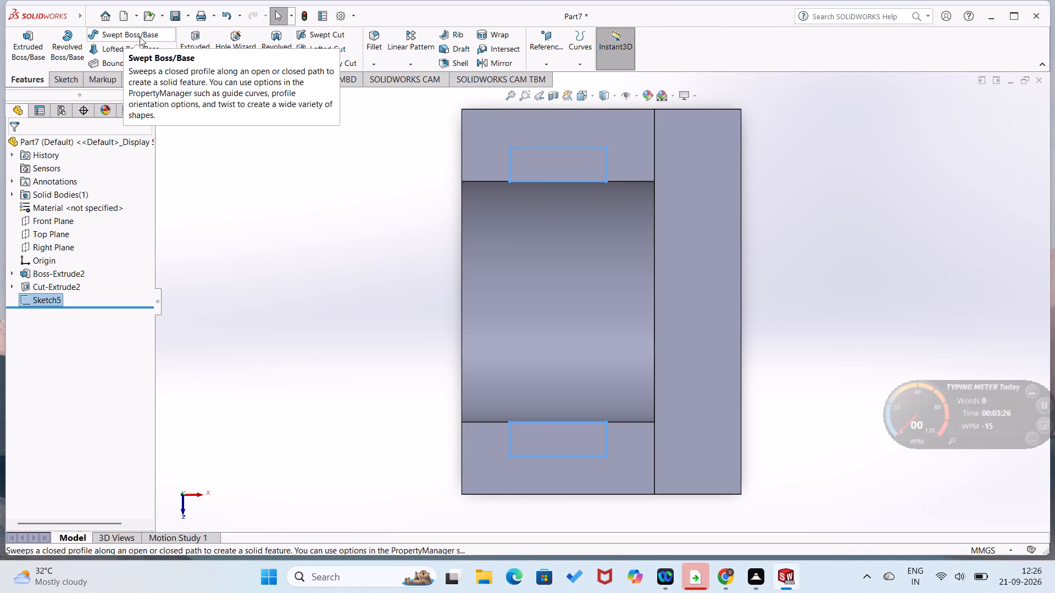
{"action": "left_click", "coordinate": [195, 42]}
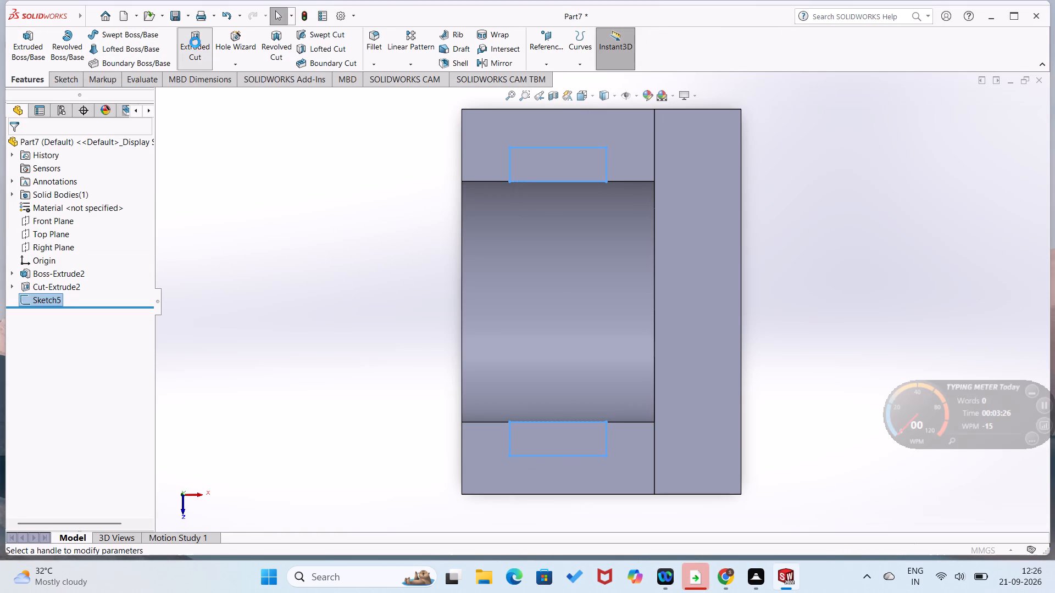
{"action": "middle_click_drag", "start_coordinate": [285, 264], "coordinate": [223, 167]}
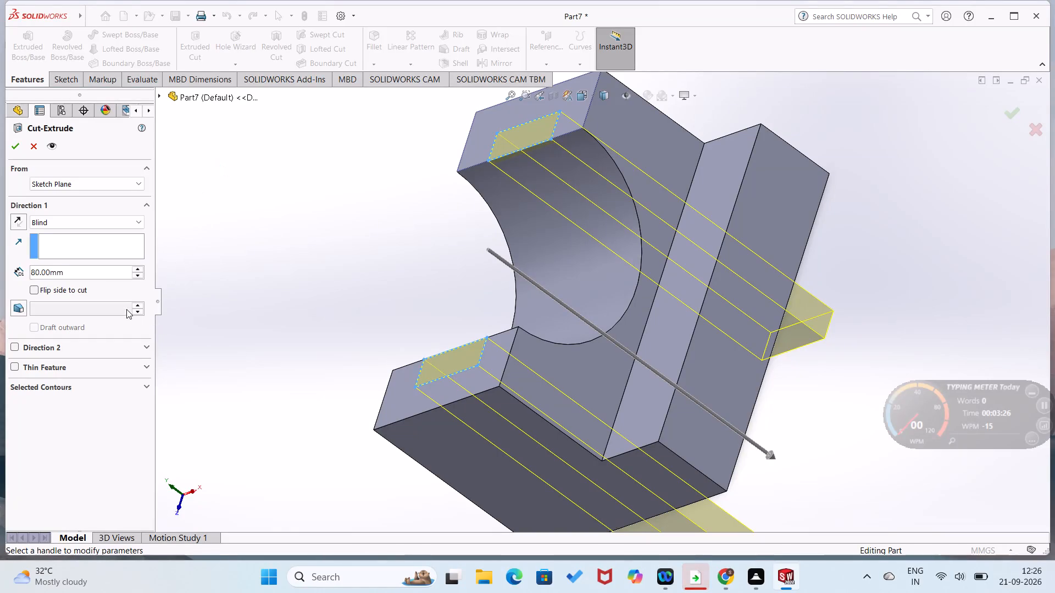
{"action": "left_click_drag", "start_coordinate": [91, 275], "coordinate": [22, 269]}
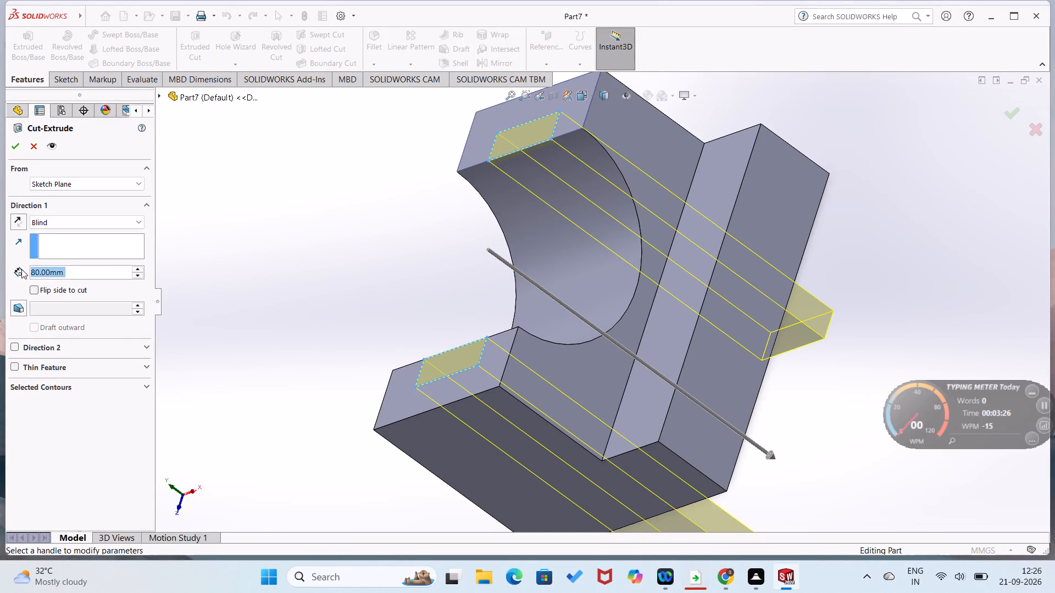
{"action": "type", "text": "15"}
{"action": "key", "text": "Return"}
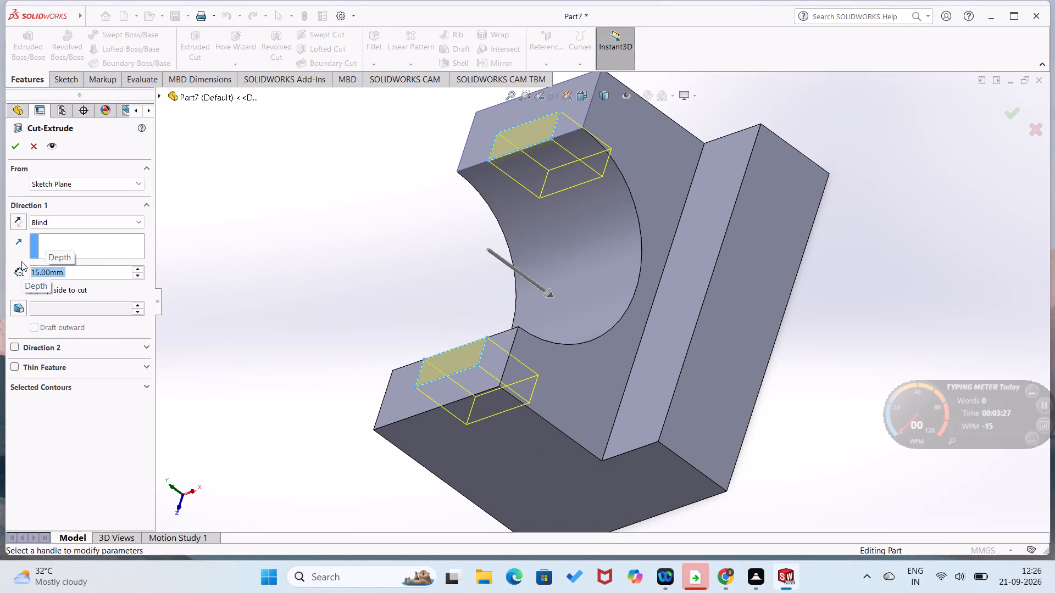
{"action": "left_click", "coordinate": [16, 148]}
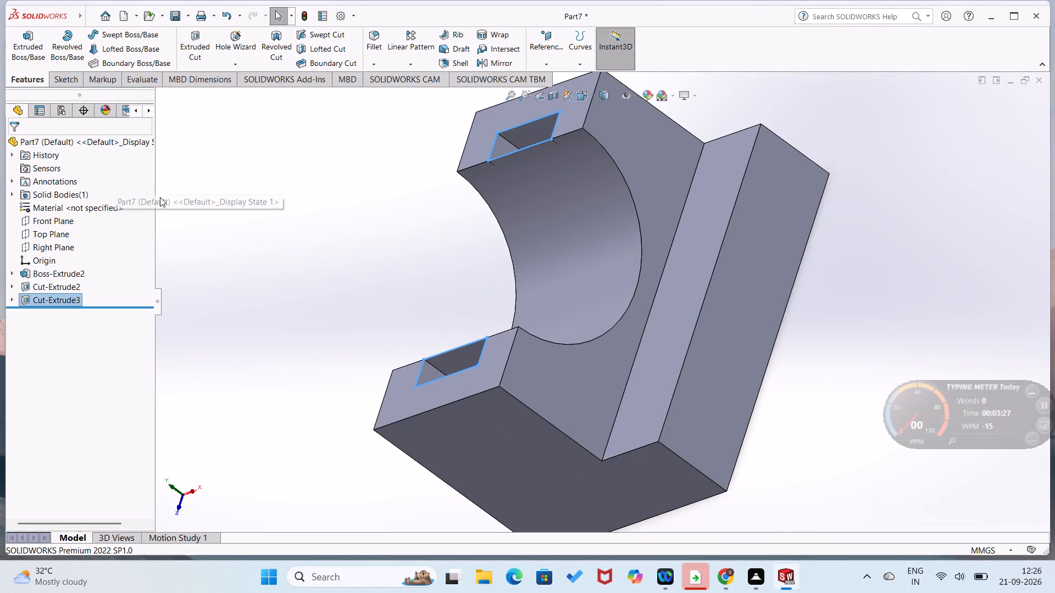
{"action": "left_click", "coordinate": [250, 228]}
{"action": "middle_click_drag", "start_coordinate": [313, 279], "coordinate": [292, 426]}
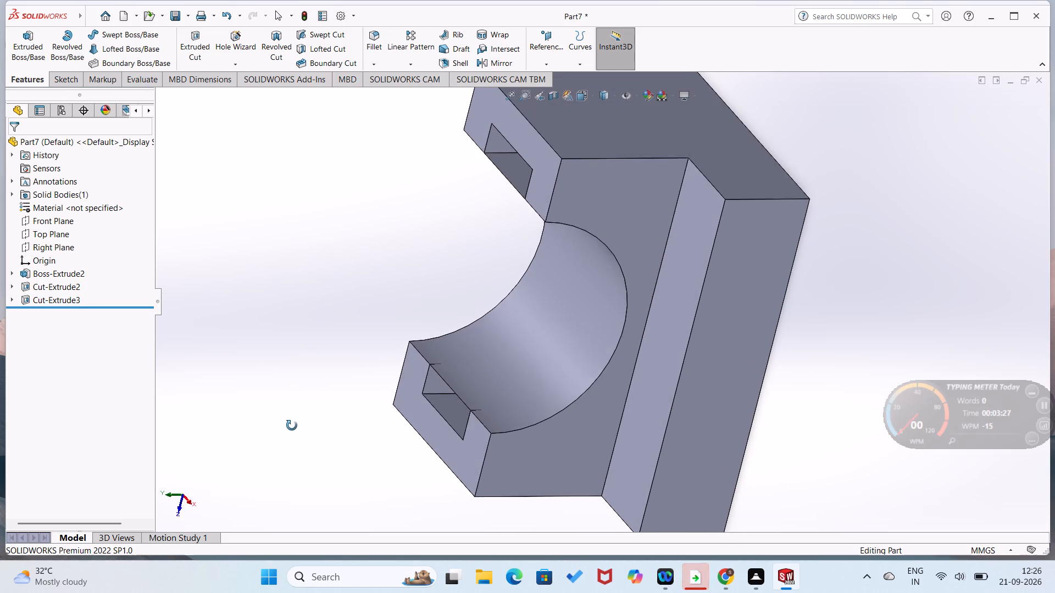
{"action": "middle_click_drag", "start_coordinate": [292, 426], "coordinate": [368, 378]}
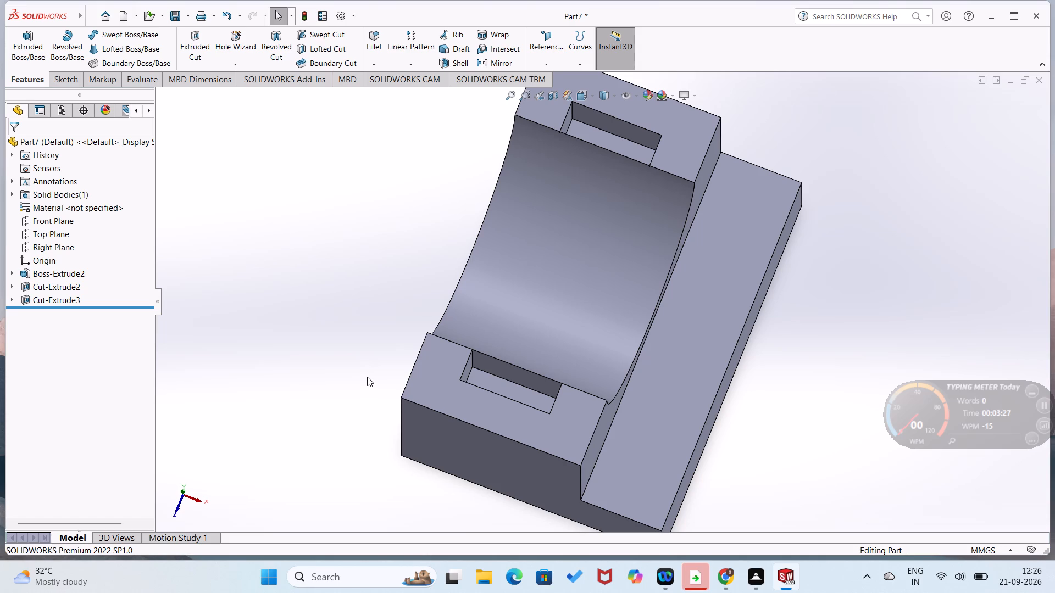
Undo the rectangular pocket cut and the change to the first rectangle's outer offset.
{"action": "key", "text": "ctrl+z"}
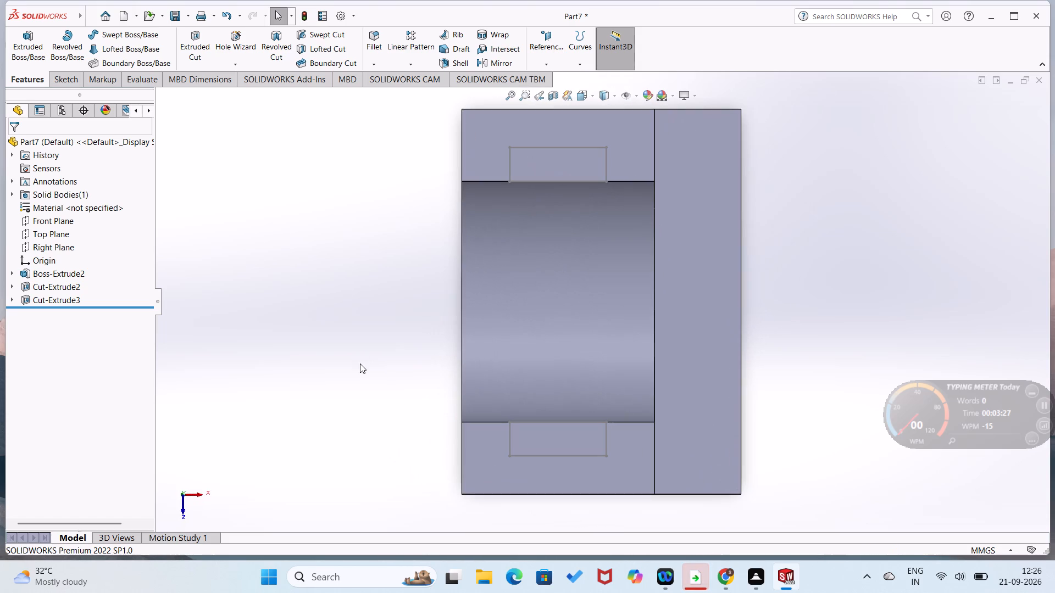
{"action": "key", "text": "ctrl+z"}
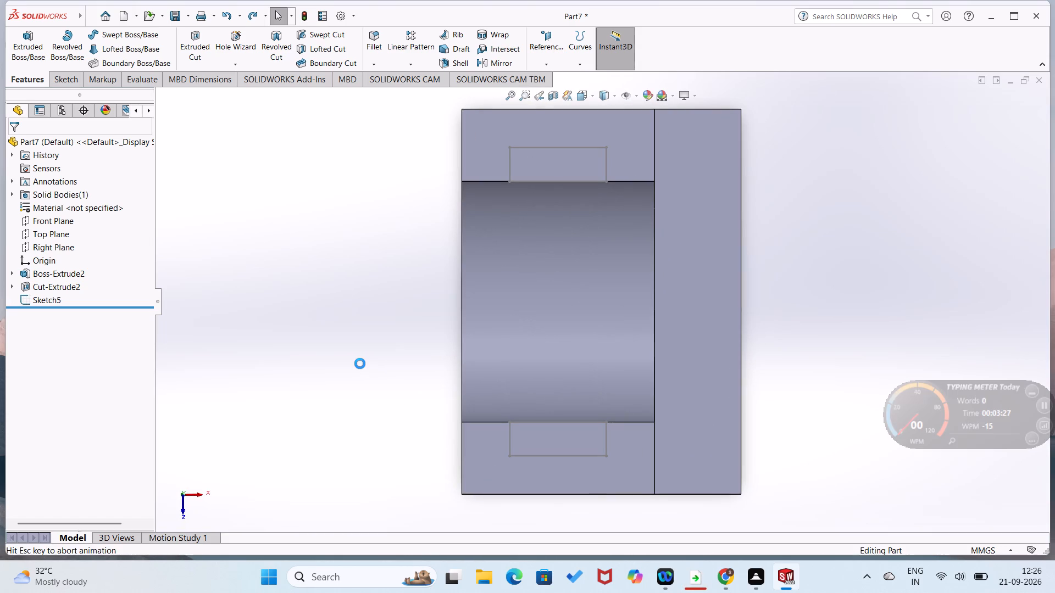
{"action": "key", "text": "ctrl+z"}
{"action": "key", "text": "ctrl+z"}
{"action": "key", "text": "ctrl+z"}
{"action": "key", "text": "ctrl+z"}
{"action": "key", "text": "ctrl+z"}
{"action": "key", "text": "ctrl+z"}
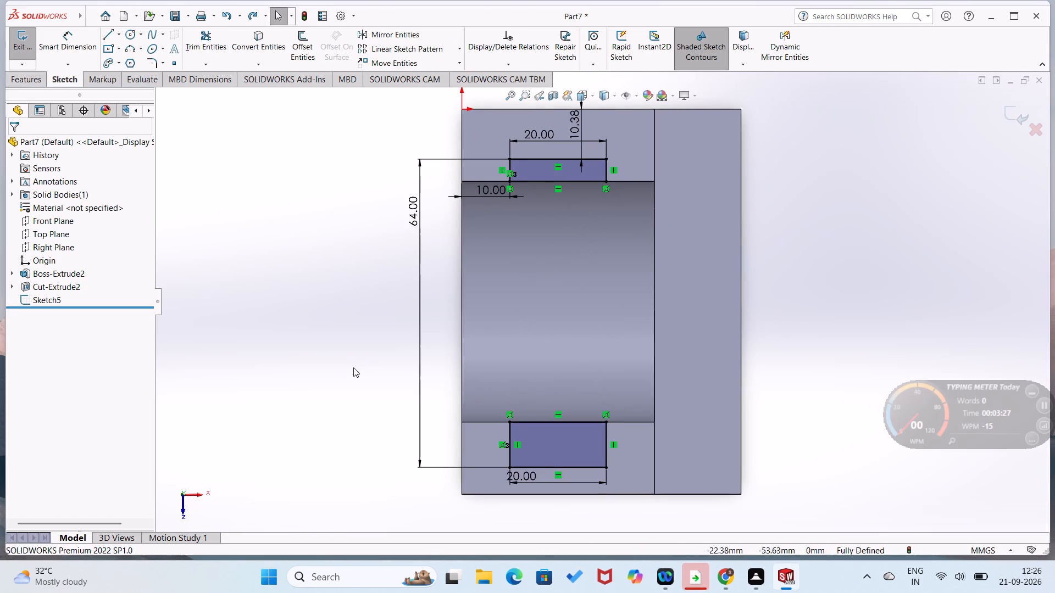
Undo the rectangle dimensions, the two-rectangle sketch and the semicircular cut, back to the circle sketch.
{"action": "key", "text": "ctrl+z"}
{"action": "key", "text": "ctrl+z"}
{"action": "key", "text": "ctrl+z"}
{"action": "key", "text": "ctrl+z"}
{"action": "key", "text": "ctrl+z"}
{"action": "key", "text": "ctrl+z"}
{"action": "key", "text": "ctrl+z"}
{"action": "key", "text": "ctrl+z"}
{"action": "key", "text": "ctrl+z"}
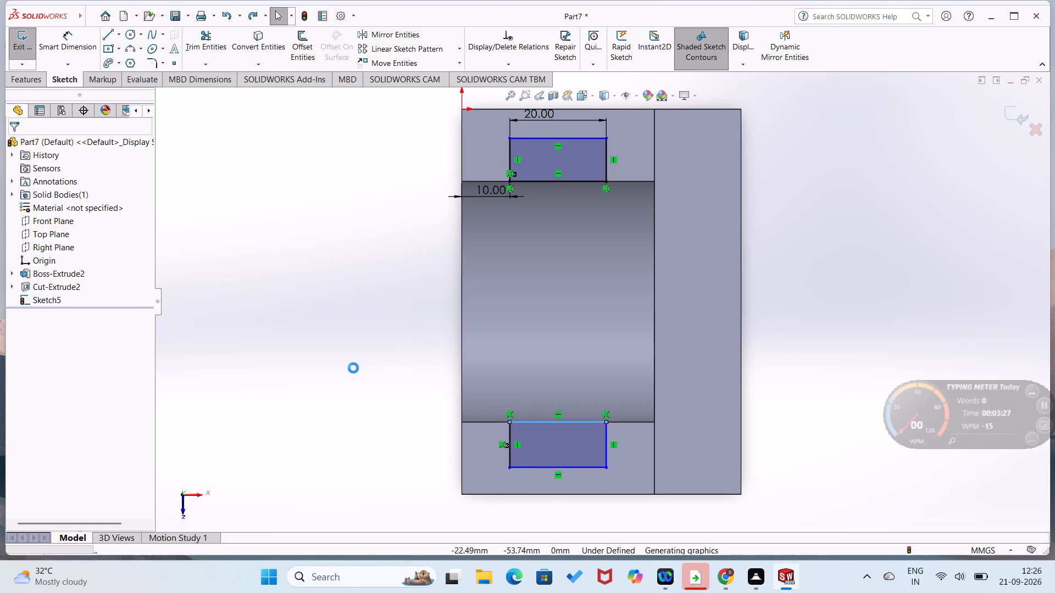
{"action": "key", "text": "ctrl+z"}
{"action": "key", "text": "ctrl+z"}
{"action": "key", "text": "ctrl+z"}
{"action": "key", "text": "ctrl+z"}
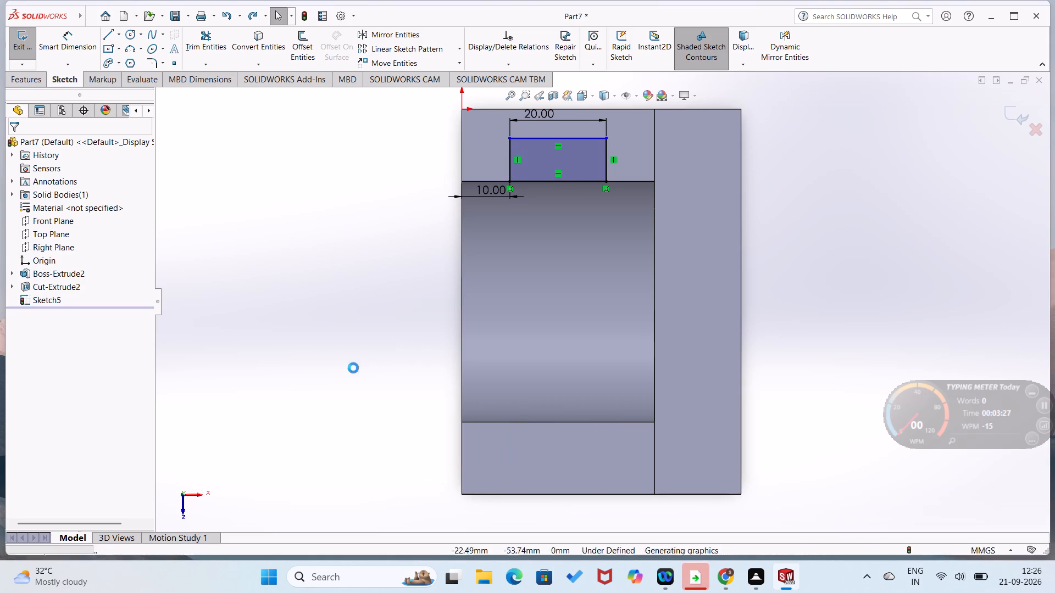
{"action": "key", "text": "ctrl+z"}
{"action": "key", "text": "ctrl+z"}
{"action": "key", "text": "ctrl+z"}
{"action": "key", "text": "ctrl+z"}
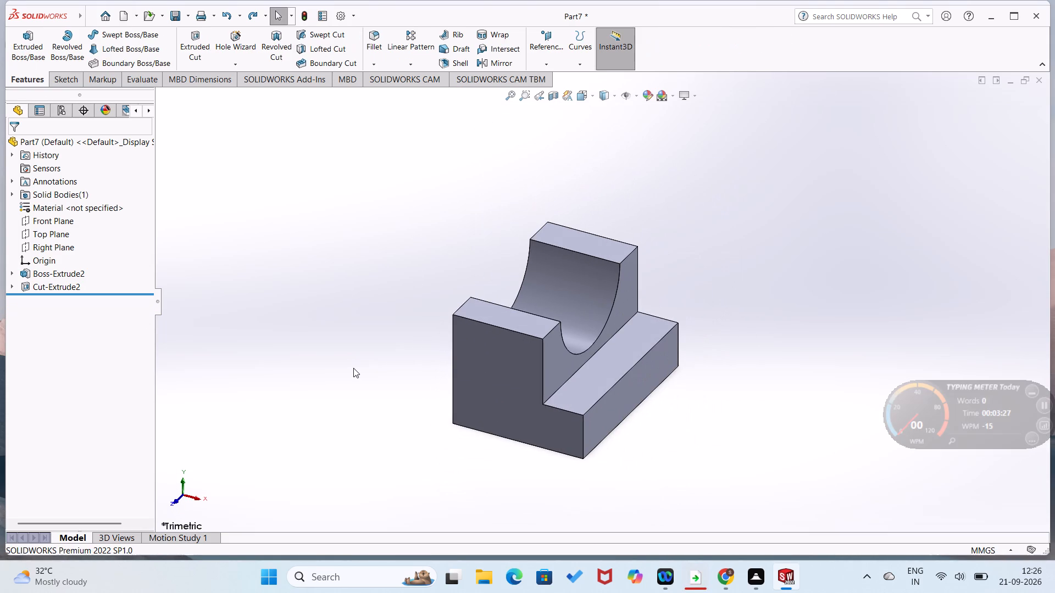
{"action": "key", "text": "ctrl+z"}
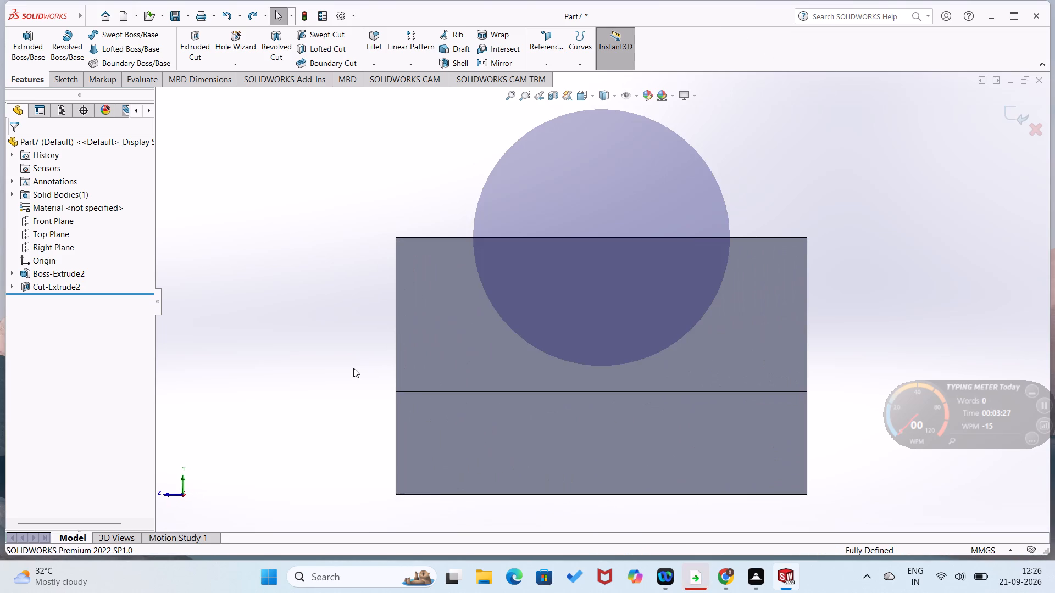
Undo the circular cut and its circle sketch, and exit the emptied sketch, leaving only the L-shaped block.
{"action": "key", "text": "ctrl+z"}
{"action": "key", "text": "ctrl+z"}
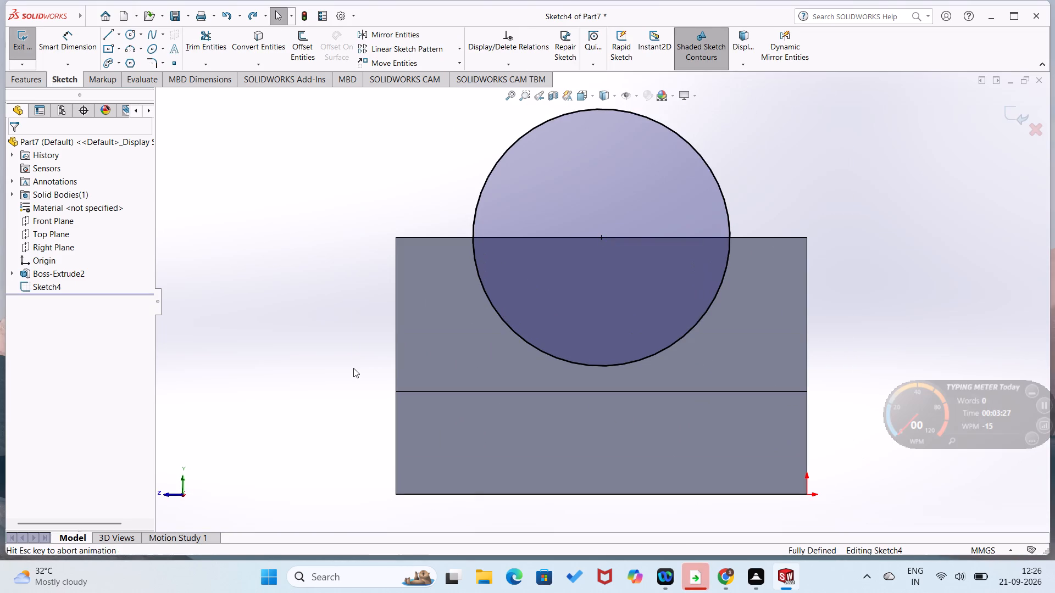
{"action": "key", "text": "ctrl+z"}
{"action": "key", "text": "ctrl+z"}
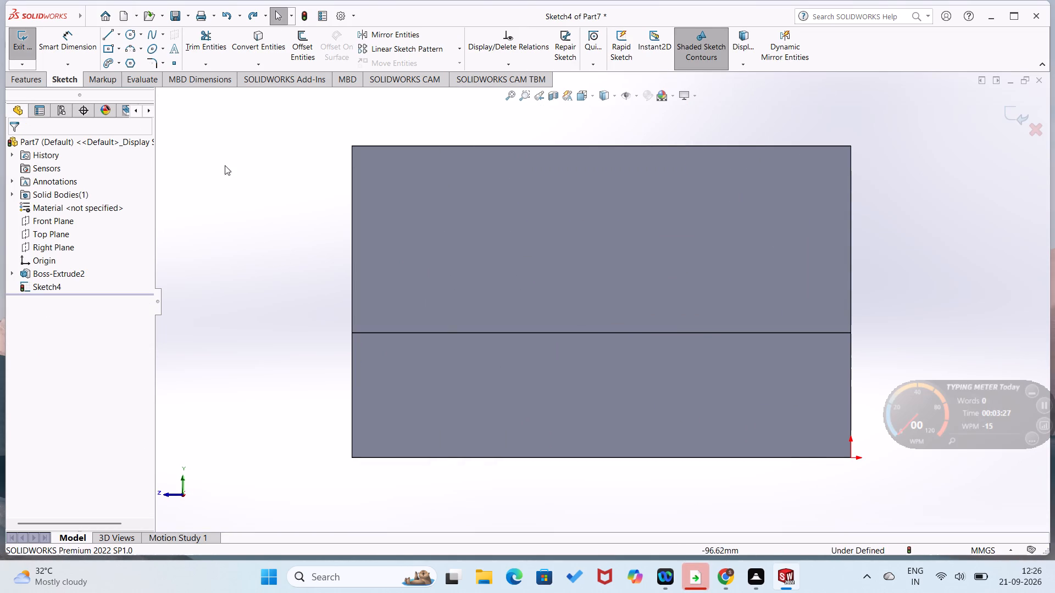
{"action": "left_click", "coordinate": [18, 41]}
Start a sketch on the block's 40 mm wide upper face and draw a line rectangle about 21 mm long near the origin end.
{"action": "middle_click_drag", "start_coordinate": [157, 223], "coordinate": [244, 438]}
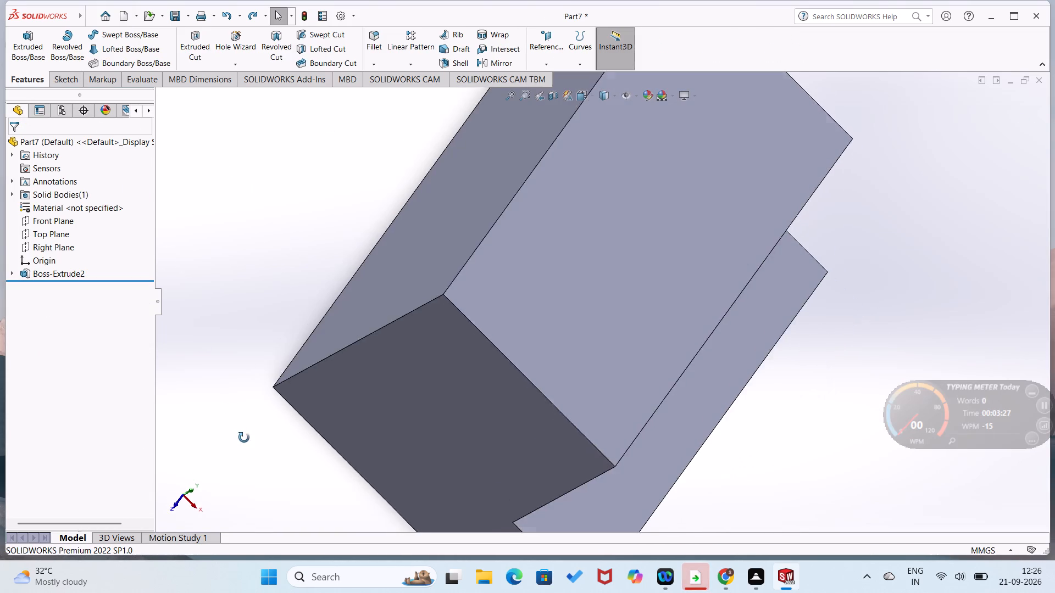
{"action": "middle_click_drag", "start_coordinate": [244, 438], "coordinate": [245, 438]}
{"action": "right_click", "coordinate": [572, 249]}
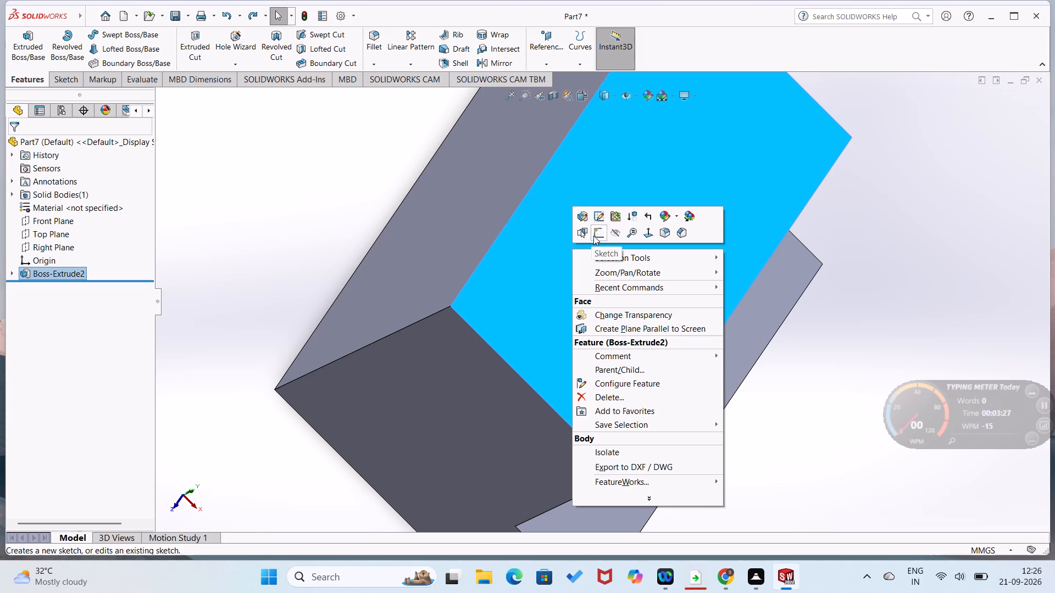
{"action": "left_click", "coordinate": [596, 233]}
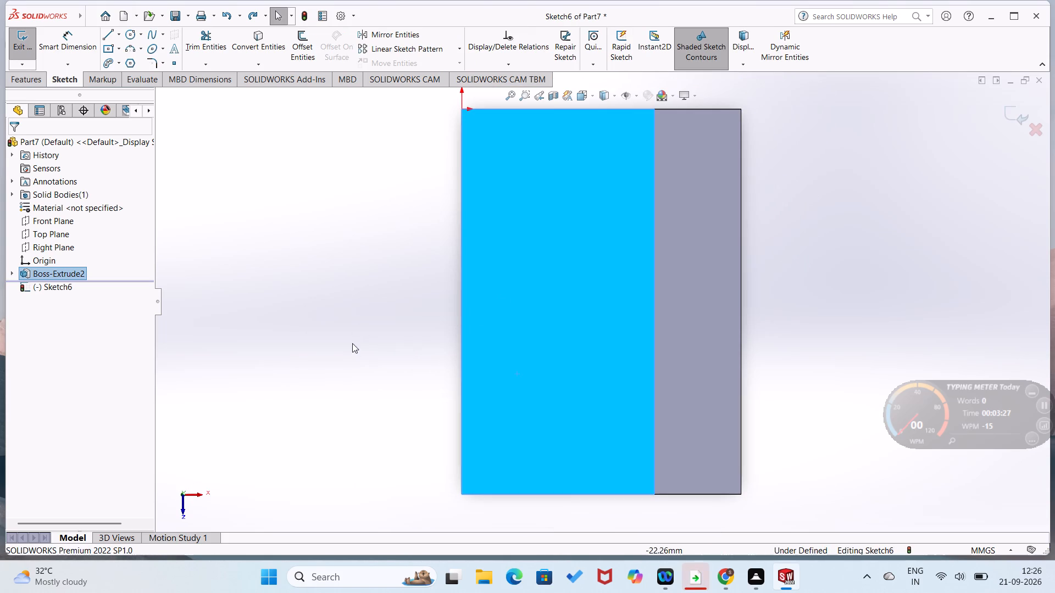
{"action": "right_click_drag", "start_coordinate": [352, 343], "coordinate": [404, 199]}
{"action": "right_click_drag", "start_coordinate": [399, 216], "coordinate": [290, 300]}
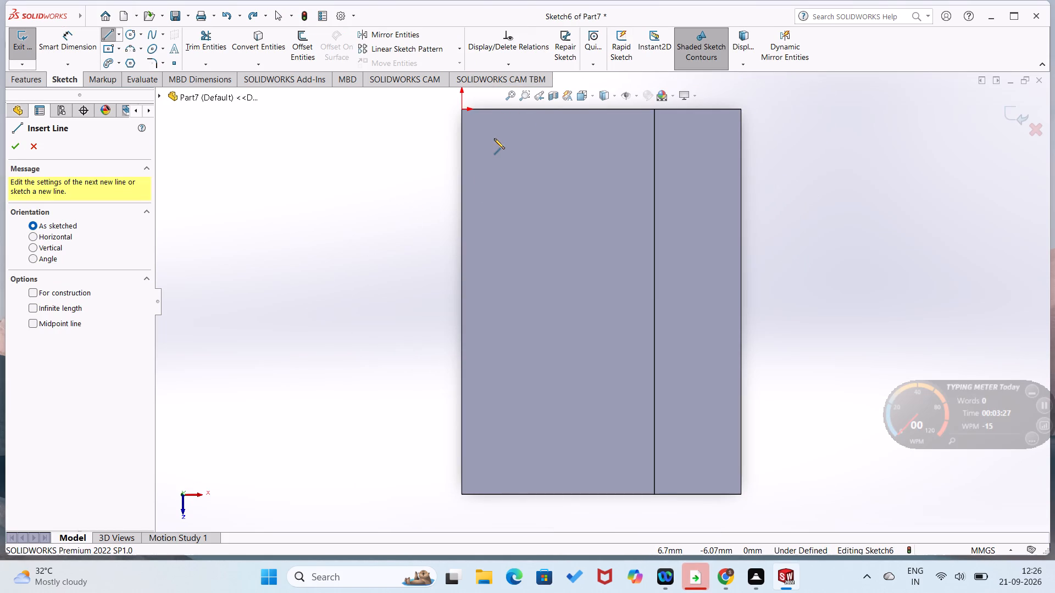
{"action": "left_click", "coordinate": [514, 175]}
{"action": "left_click_drag", "start_coordinate": [512, 139], "coordinate": [520, 137]}
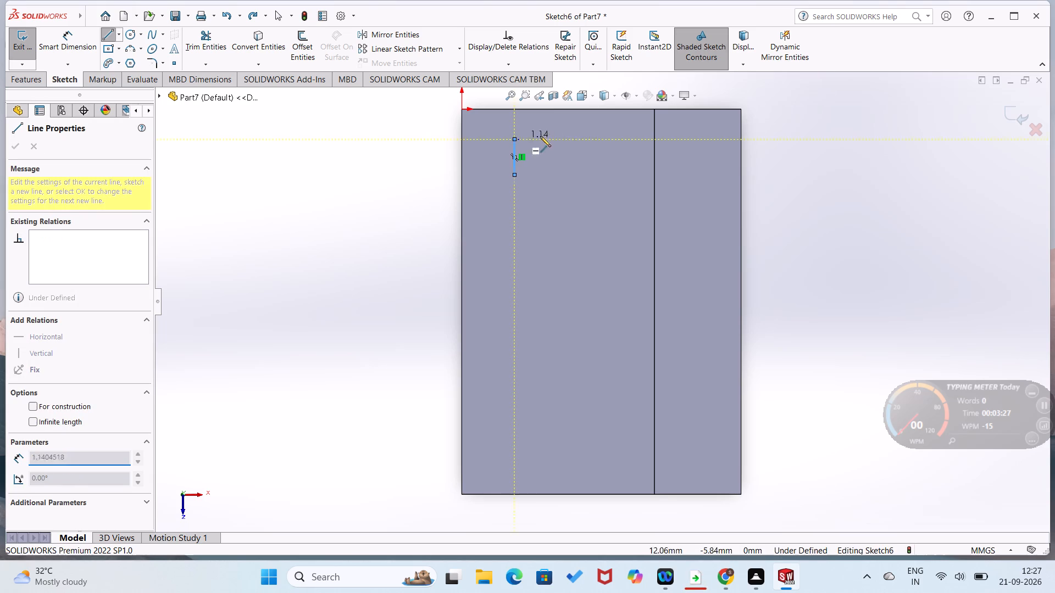
{"action": "left_click", "coordinate": [614, 138]}
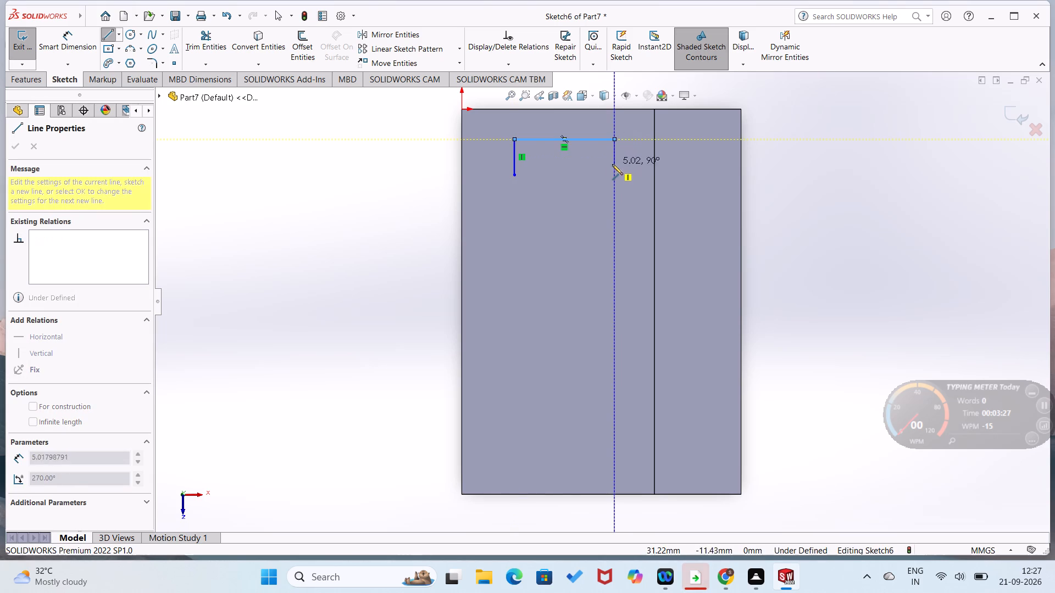
{"action": "left_click", "coordinate": [615, 175]}
{"action": "left_click", "coordinate": [512, 173]}
Dimension the first rectangle's length to 20 mm with Smart Dimension.
{"action": "right_click_drag", "start_coordinate": [465, 230], "coordinate": [502, 103]}
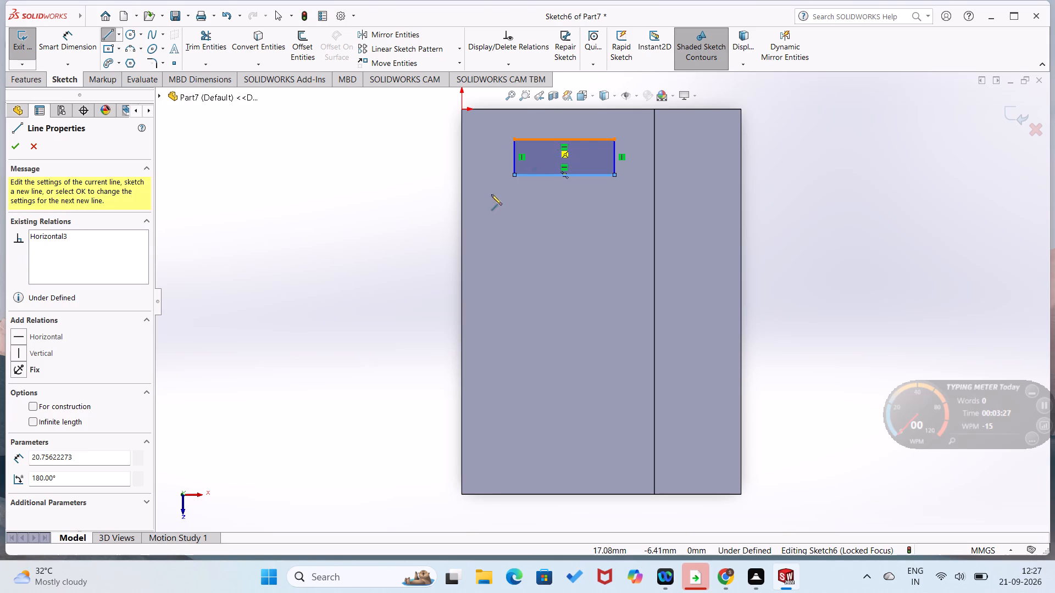
{"action": "right_click_drag", "start_coordinate": [483, 201], "coordinate": [526, 92]}
{"action": "left_click", "coordinate": [542, 138]}
{"action": "left_click", "coordinate": [554, 128]}
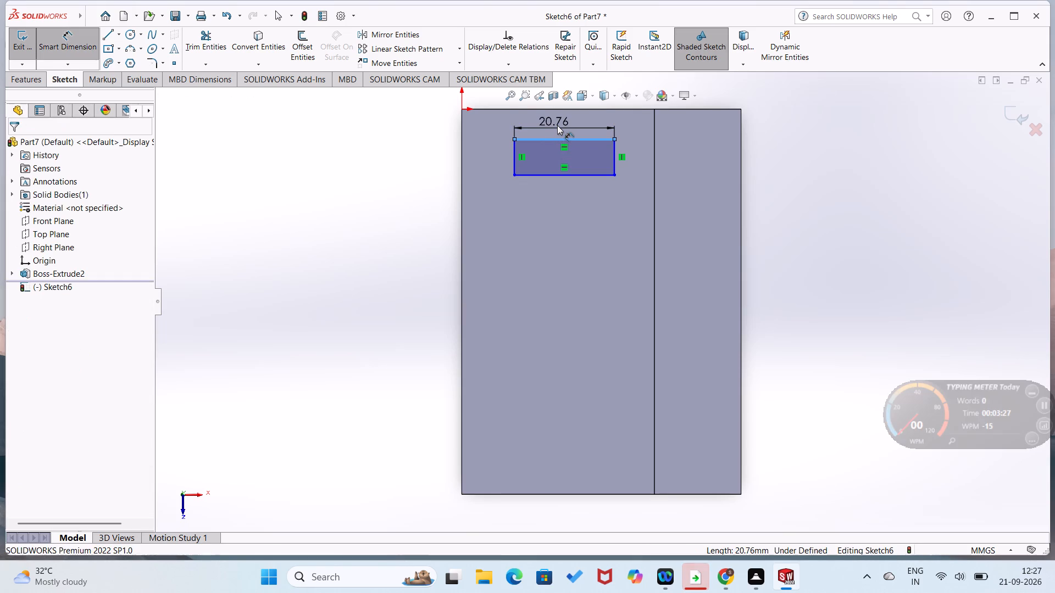
{"action": "type", "text": "20"}
{"action": "key", "text": "Return"}
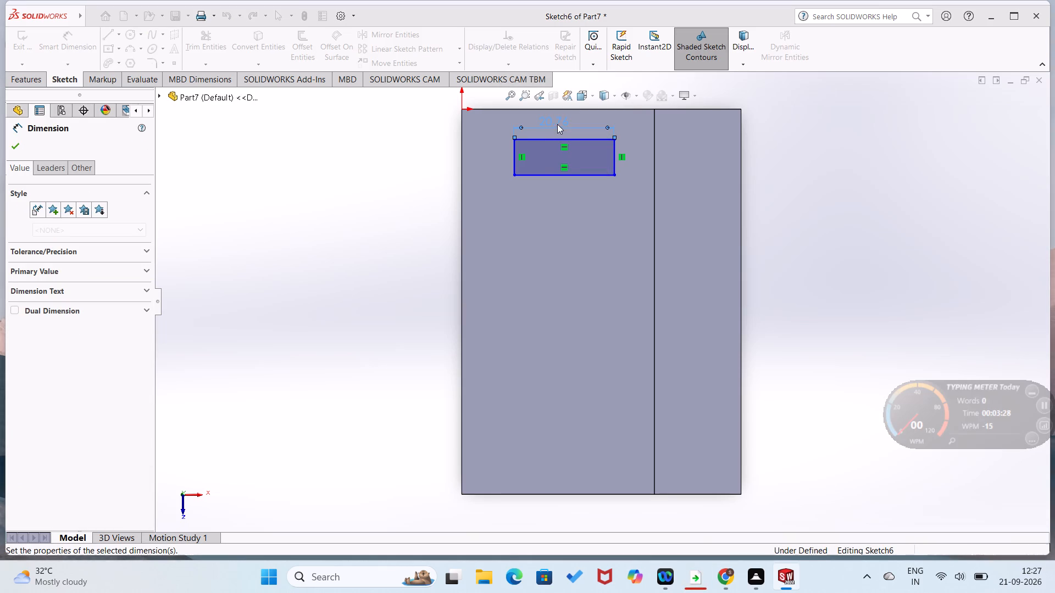
Set the distance from the block's outer long edge to the first rectangle's nearest short side to 10 mm.
{"action": "left_click", "coordinate": [460, 176]}
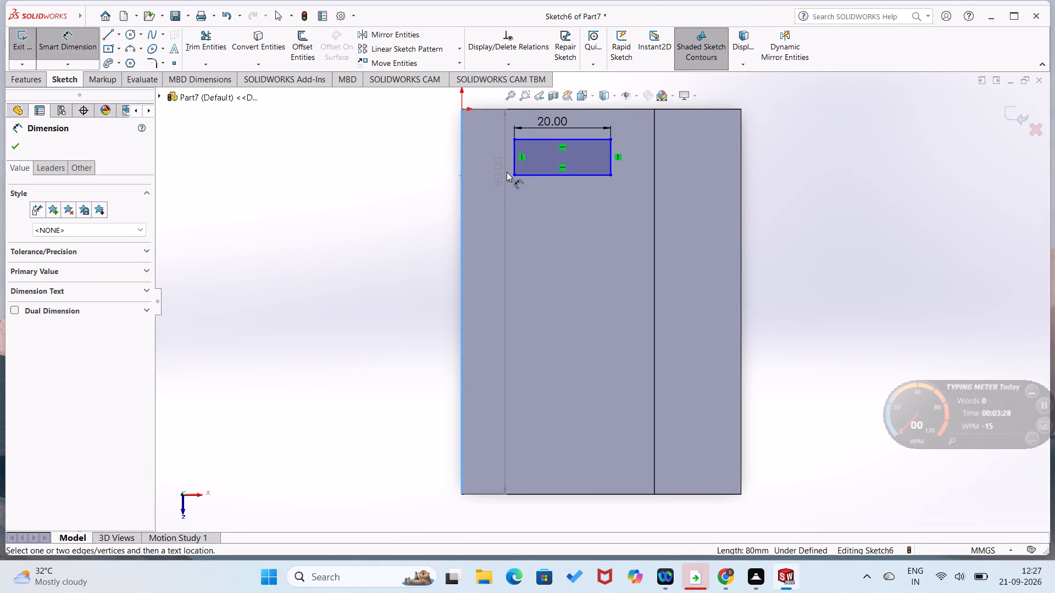
{"action": "left_click", "coordinate": [517, 176]}
{"action": "left_click", "coordinate": [504, 169]}
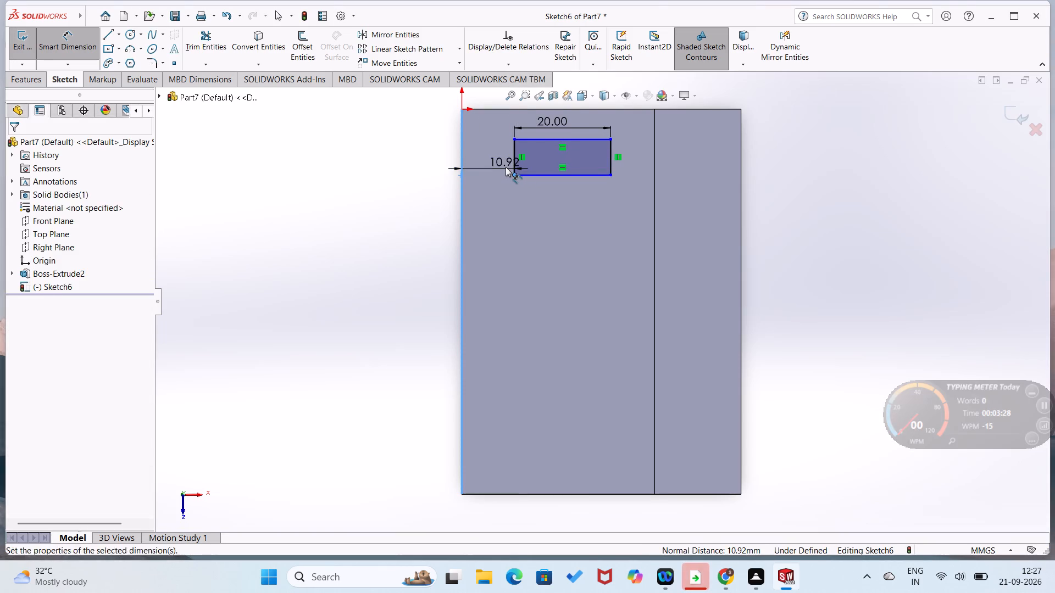
{"action": "type", "text": "10"}
{"action": "key", "text": "Return"}
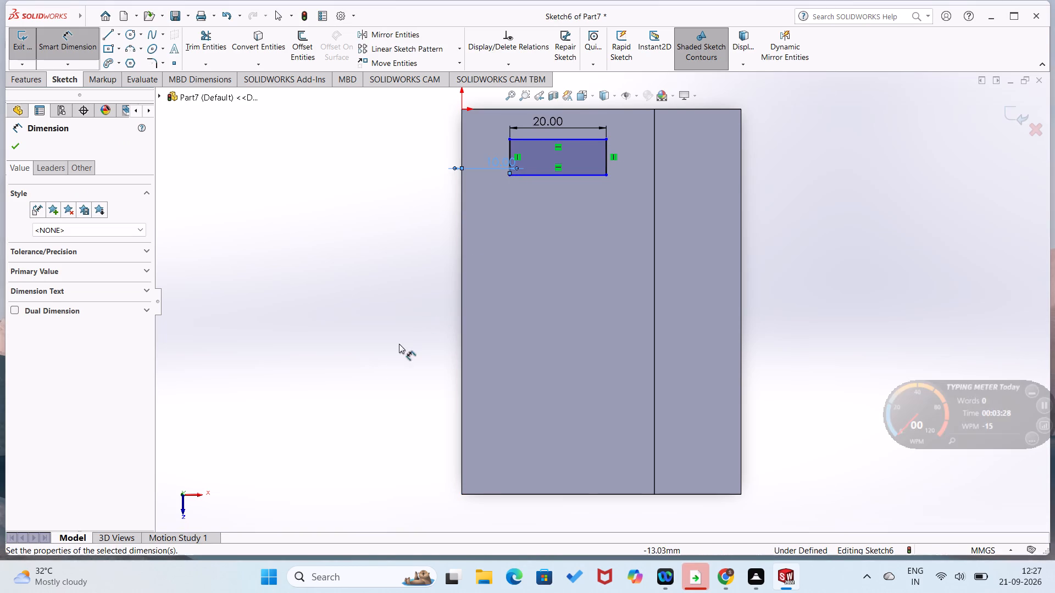
Draw a second line rectangle about 24 mm long near the face's opposite end, aligned with the first rectangle's short side.
{"action": "right_click_drag", "start_coordinate": [399, 344], "coordinate": [253, 425]}
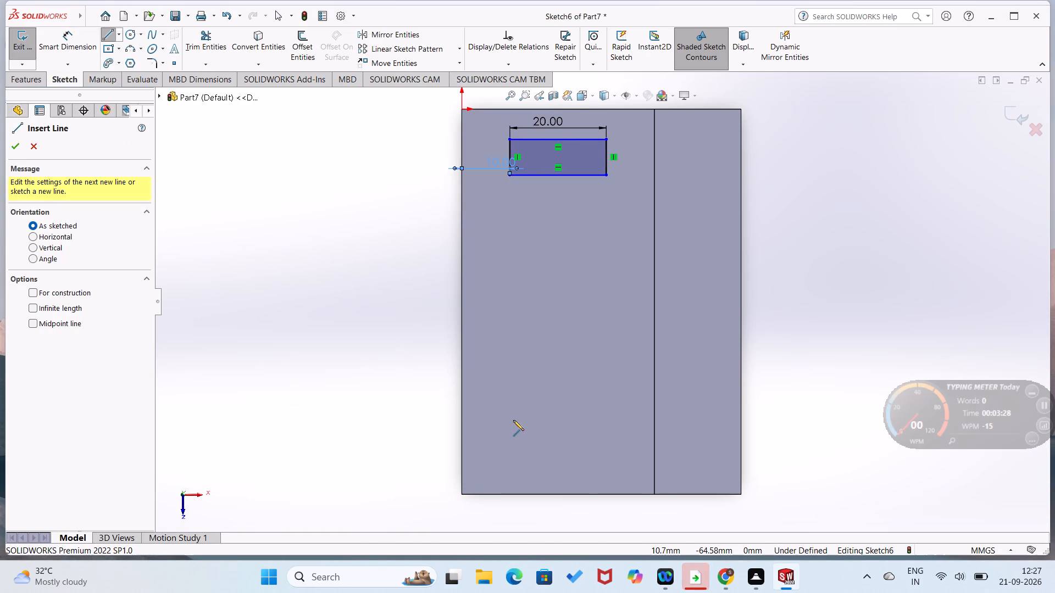
{"action": "left_click", "coordinate": [512, 420]}
{"action": "left_click_drag", "start_coordinate": [509, 460], "coordinate": [516, 460]}
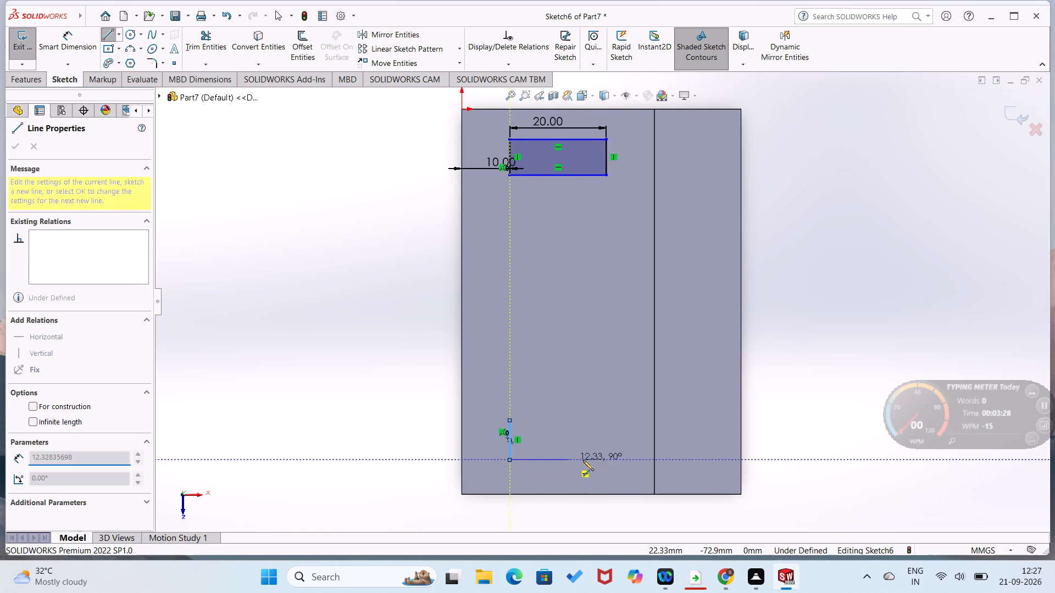
{"action": "left_click", "coordinate": [625, 460]}
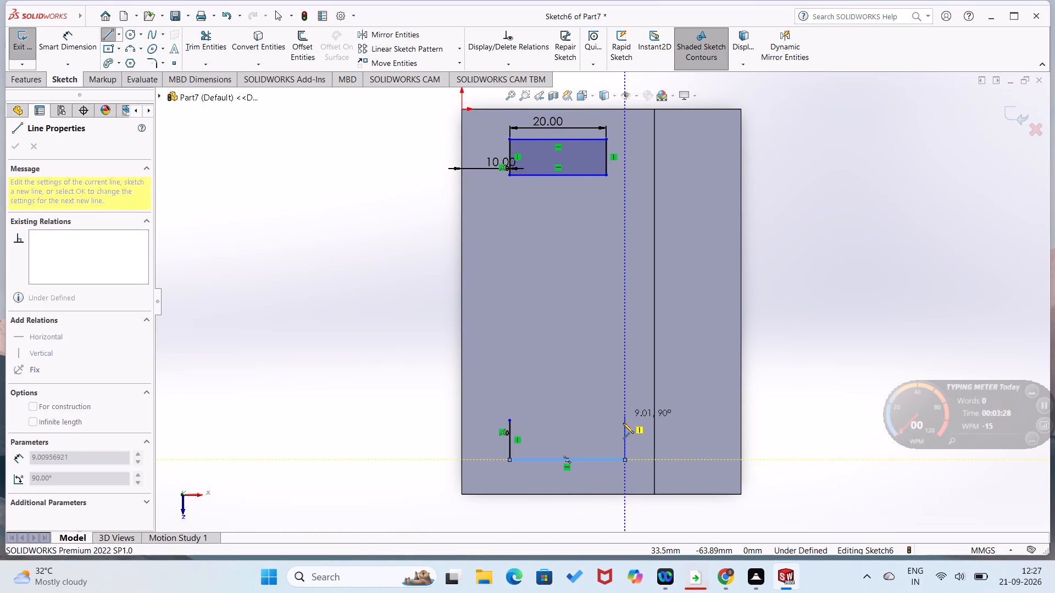
{"action": "left_click", "coordinate": [627, 422]}
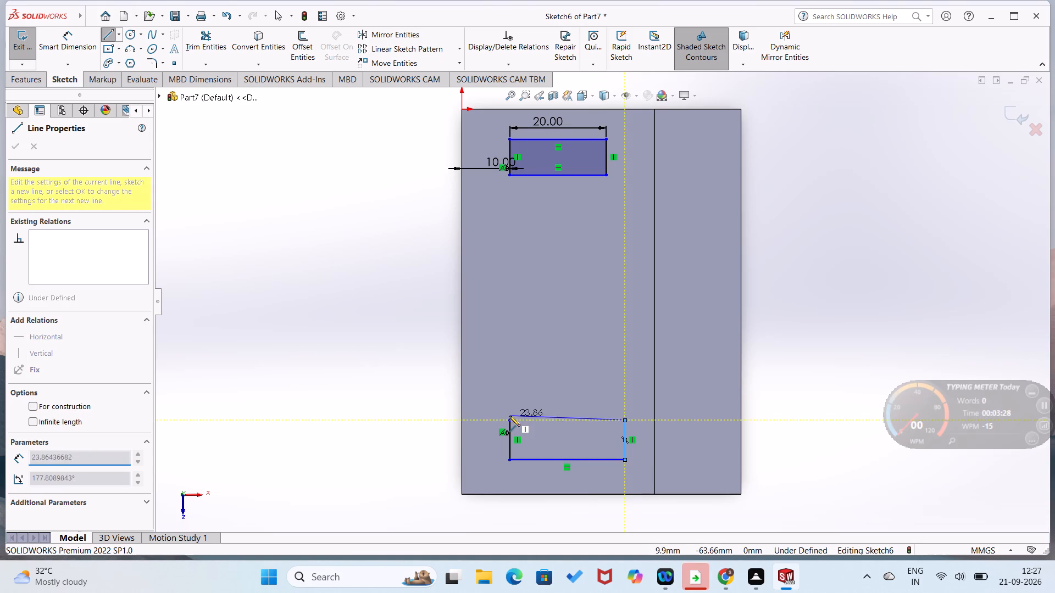
{"action": "left_click", "coordinate": [509, 418]}
Dimension the second rectangle's length to 20 mm.
{"action": "right_click_drag", "start_coordinate": [503, 416], "coordinate": [528, 278]}
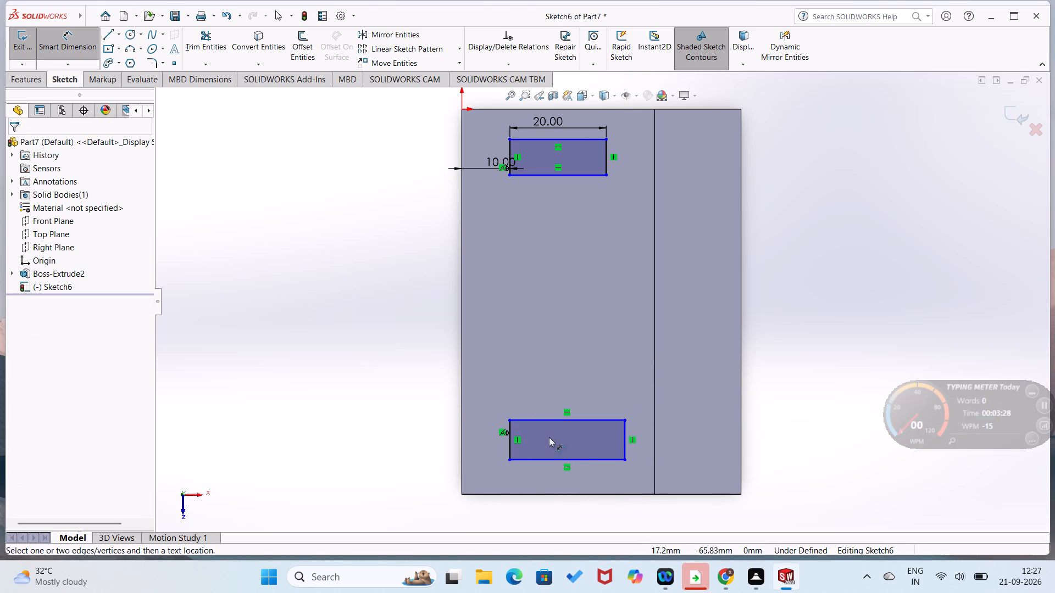
{"action": "left_click", "coordinate": [549, 459]}
{"action": "left_click", "coordinate": [548, 473]}
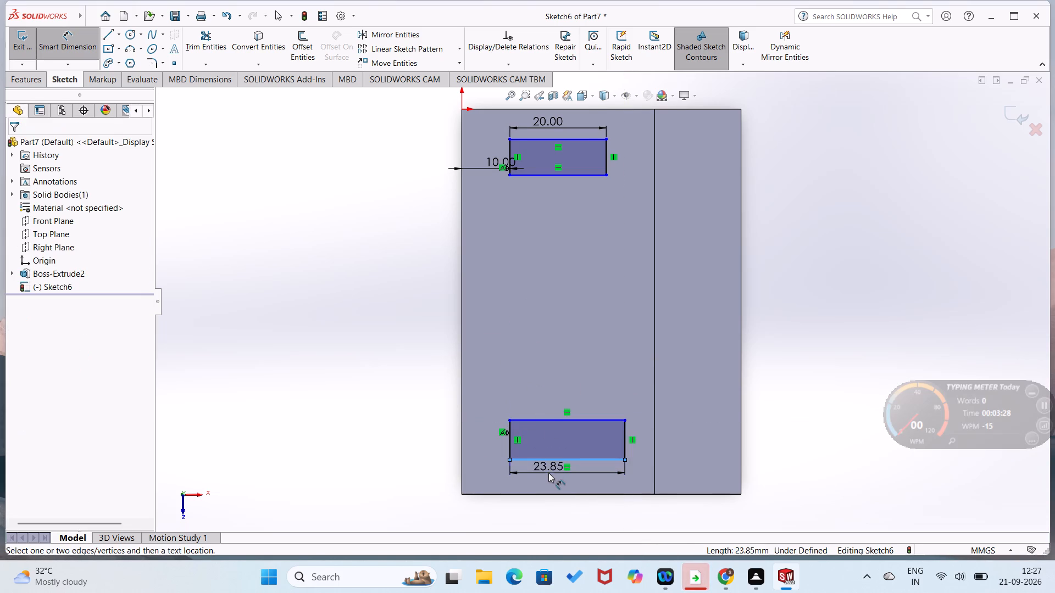
{"action": "type", "text": "20"}
{"action": "key", "text": "Return"}
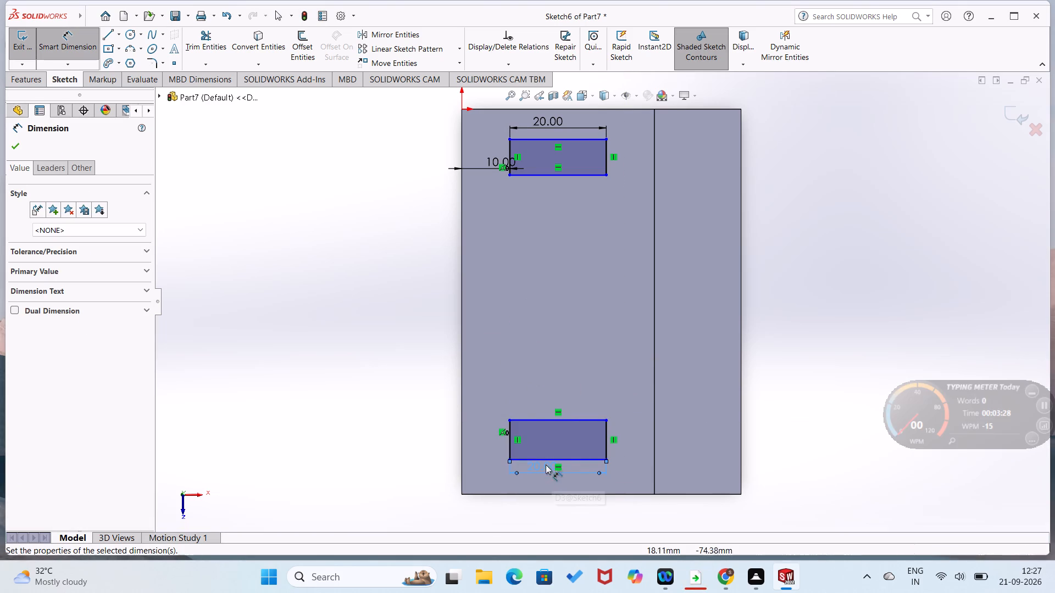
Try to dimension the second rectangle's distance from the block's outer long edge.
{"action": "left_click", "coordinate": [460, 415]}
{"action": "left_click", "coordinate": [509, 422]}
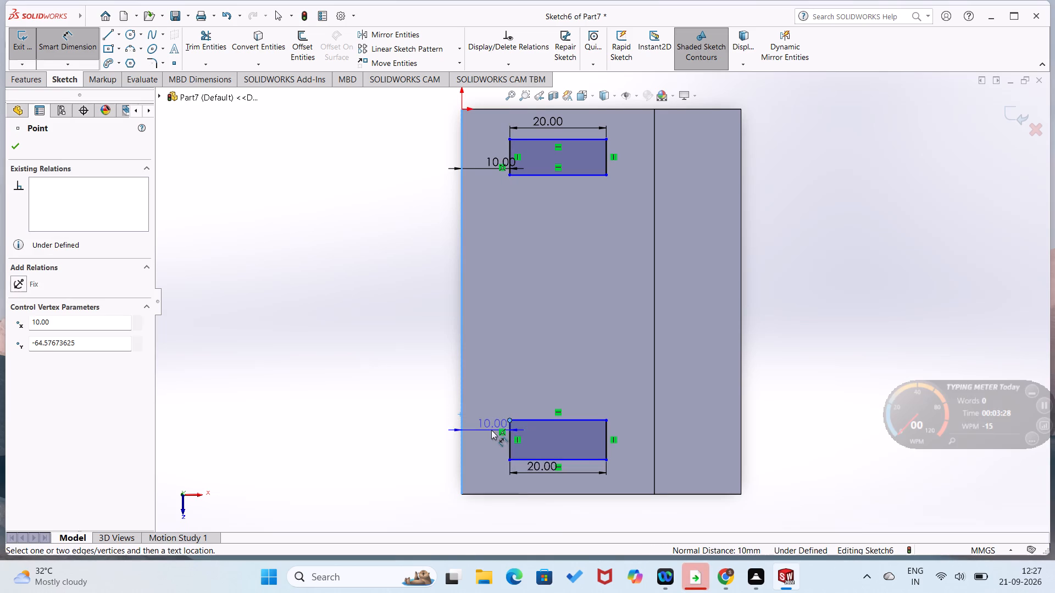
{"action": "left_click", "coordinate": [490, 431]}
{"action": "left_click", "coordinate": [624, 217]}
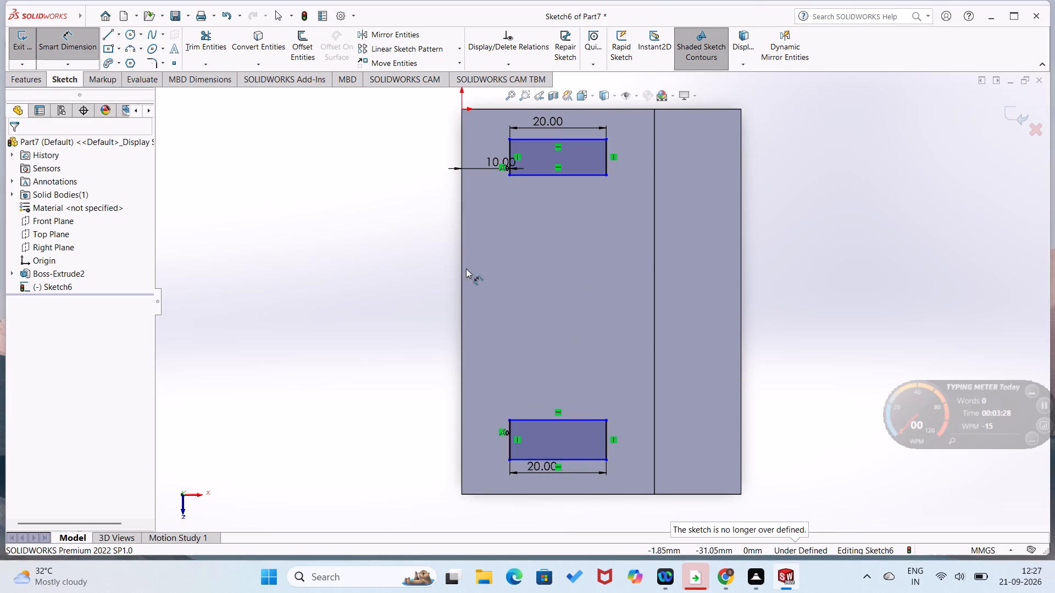
Set the distance from the second rectangle's outer long side to the block's adjacent end edge to 8 mm.
{"action": "left_click", "coordinate": [572, 494]}
{"action": "left_click", "coordinate": [573, 458]}
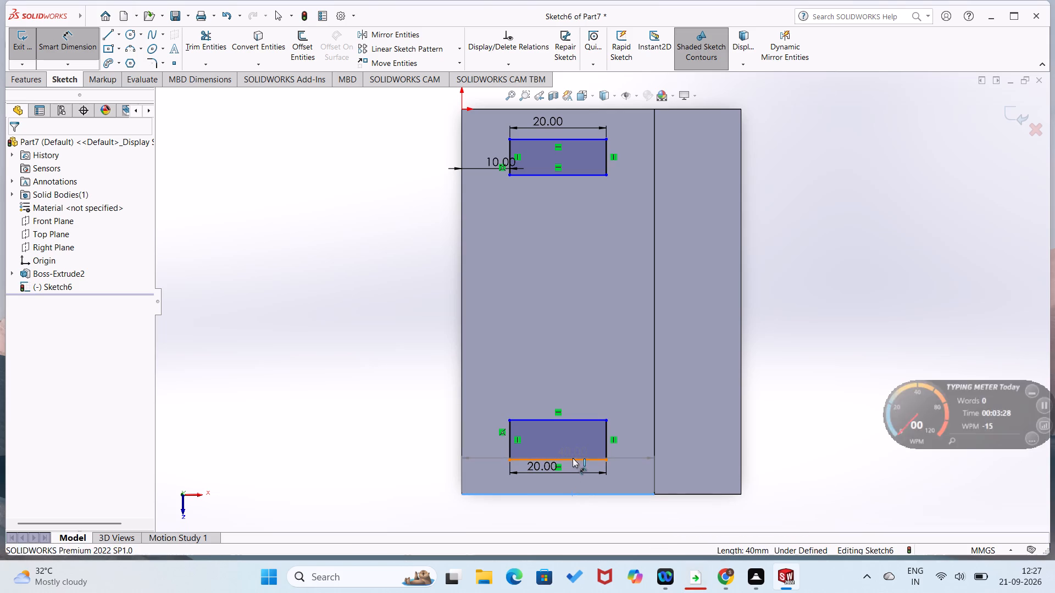
{"action": "left_click", "coordinate": [573, 482]}
{"action": "key", "text": "8"}
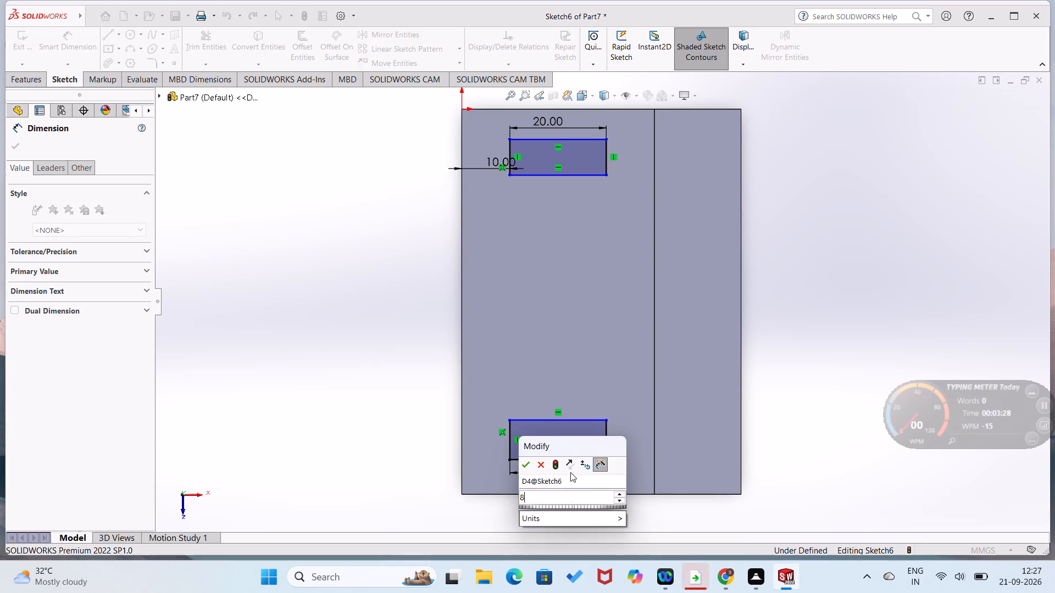
{"action": "key", "text": "Return"}
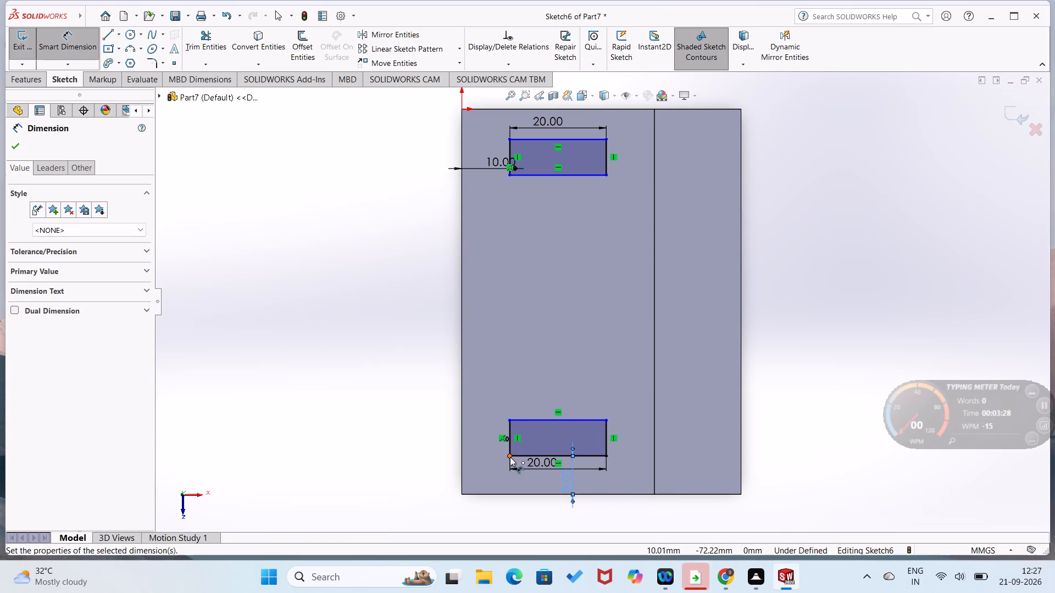
Set the overall distance between the outer corners of the two rectangles to 64 mm.
{"action": "left_click", "coordinate": [510, 457]}
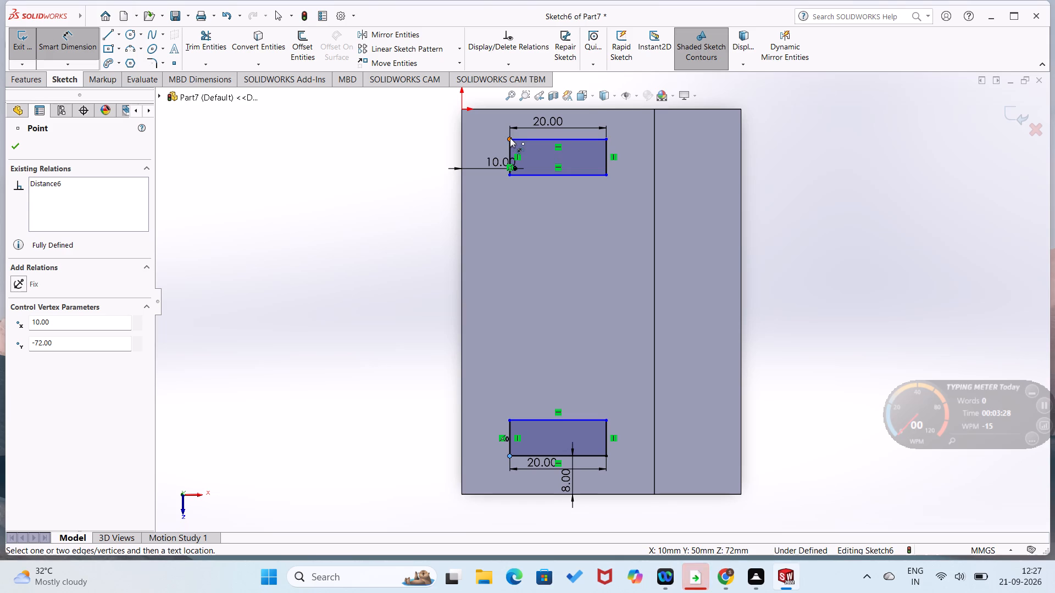
{"action": "left_click", "coordinate": [510, 138]}
{"action": "left_click", "coordinate": [407, 200]}
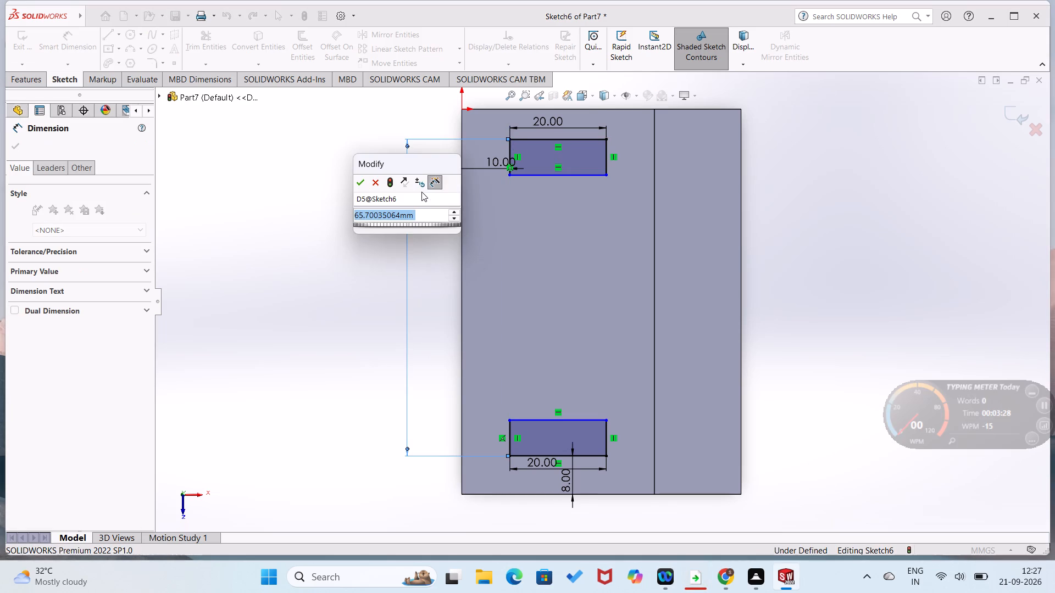
{"action": "type", "text": "64"}
{"action": "key", "text": "Return"}
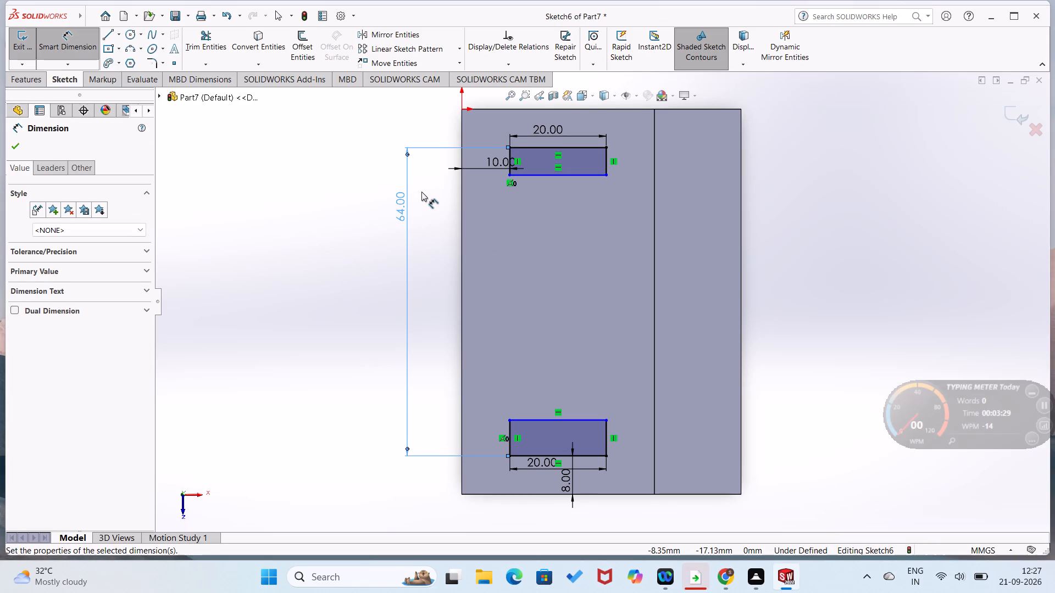
{"action": "left_click", "coordinate": [422, 192]}
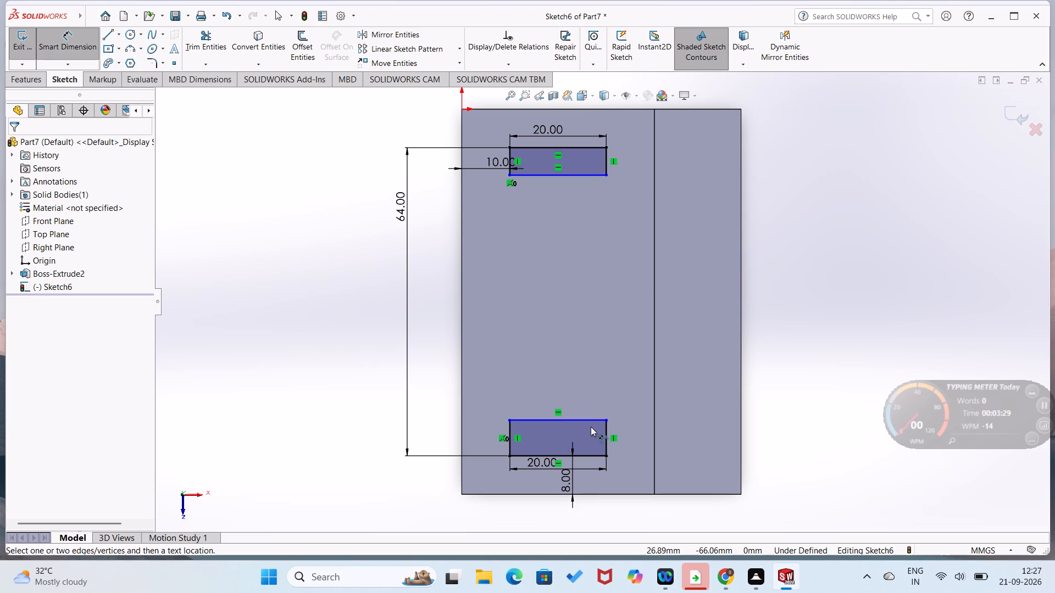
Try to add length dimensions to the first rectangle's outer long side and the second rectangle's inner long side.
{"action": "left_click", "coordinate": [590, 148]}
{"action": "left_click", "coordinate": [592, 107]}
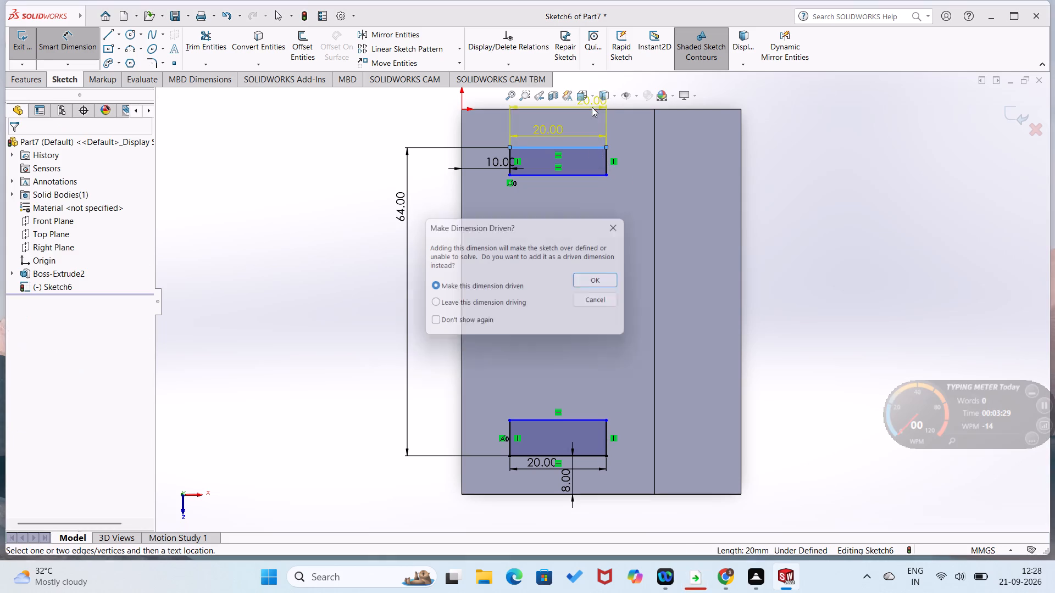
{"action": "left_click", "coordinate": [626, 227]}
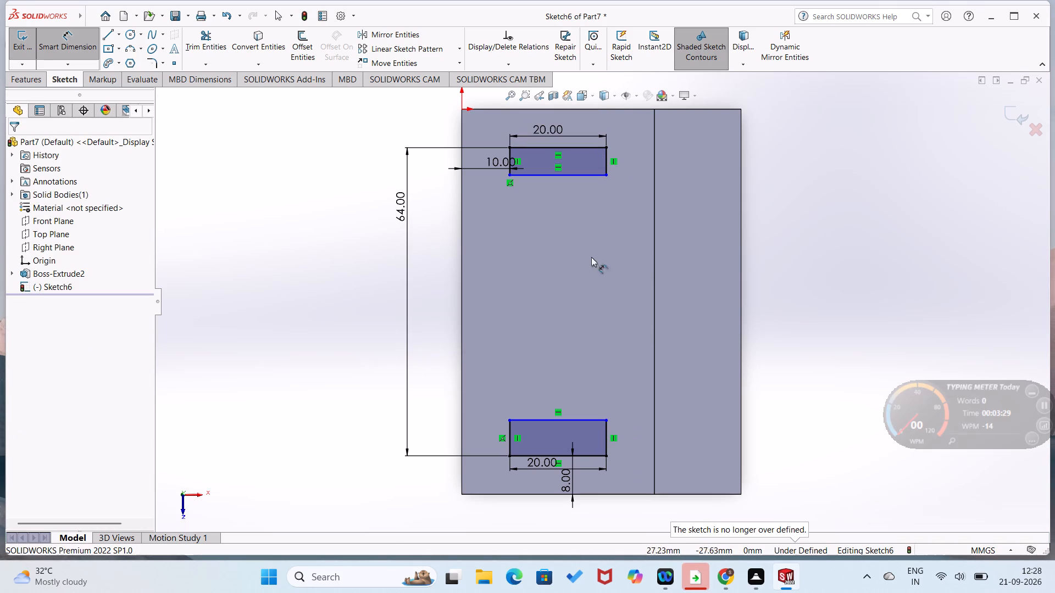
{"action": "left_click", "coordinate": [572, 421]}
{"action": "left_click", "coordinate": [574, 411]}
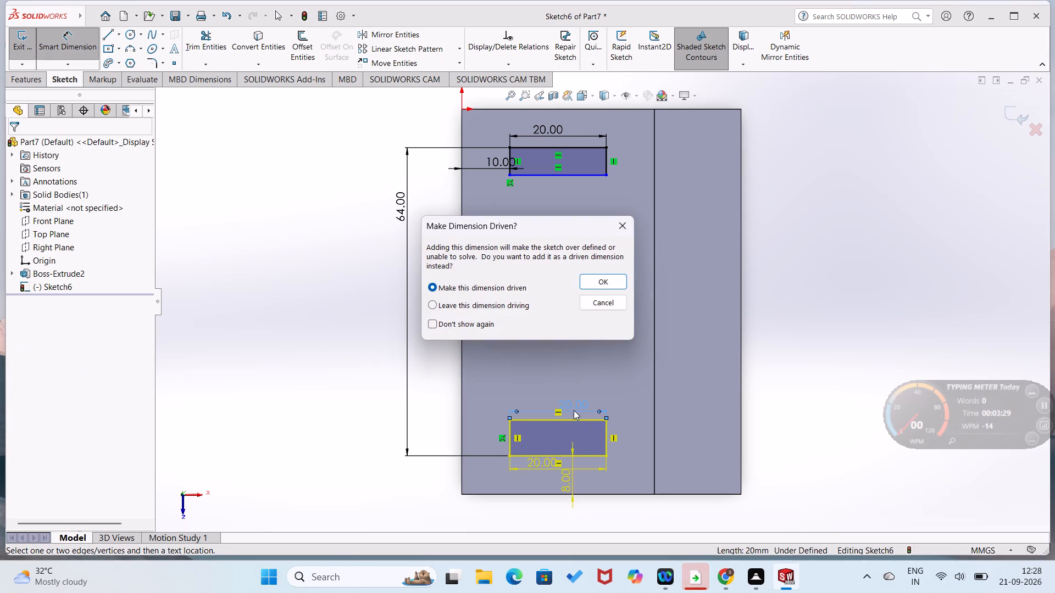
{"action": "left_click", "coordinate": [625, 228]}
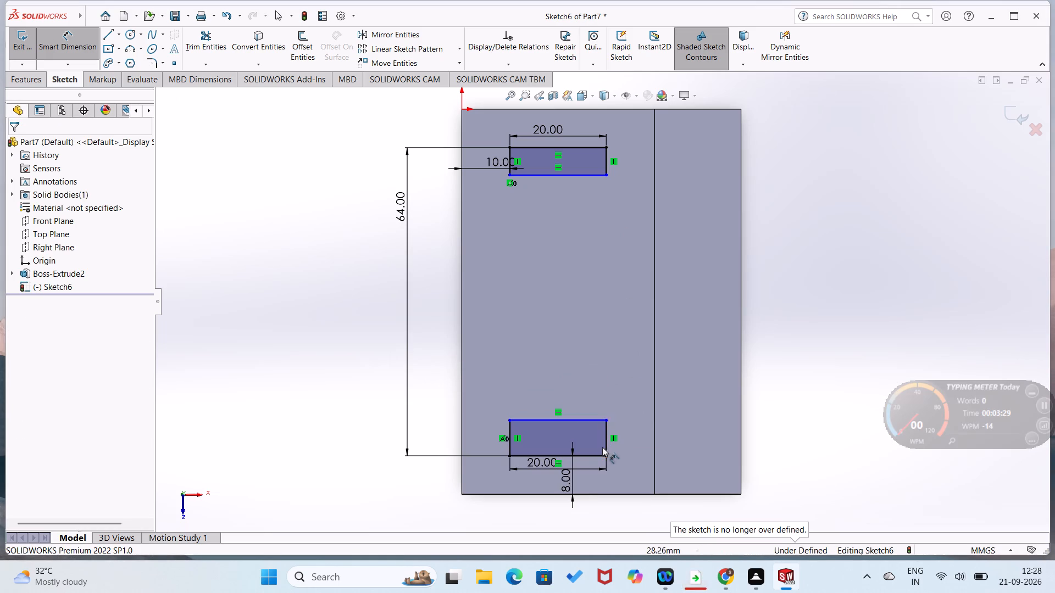
Set the second rectangle's short side to 10 mm.
{"action": "left_click", "coordinate": [609, 442]}
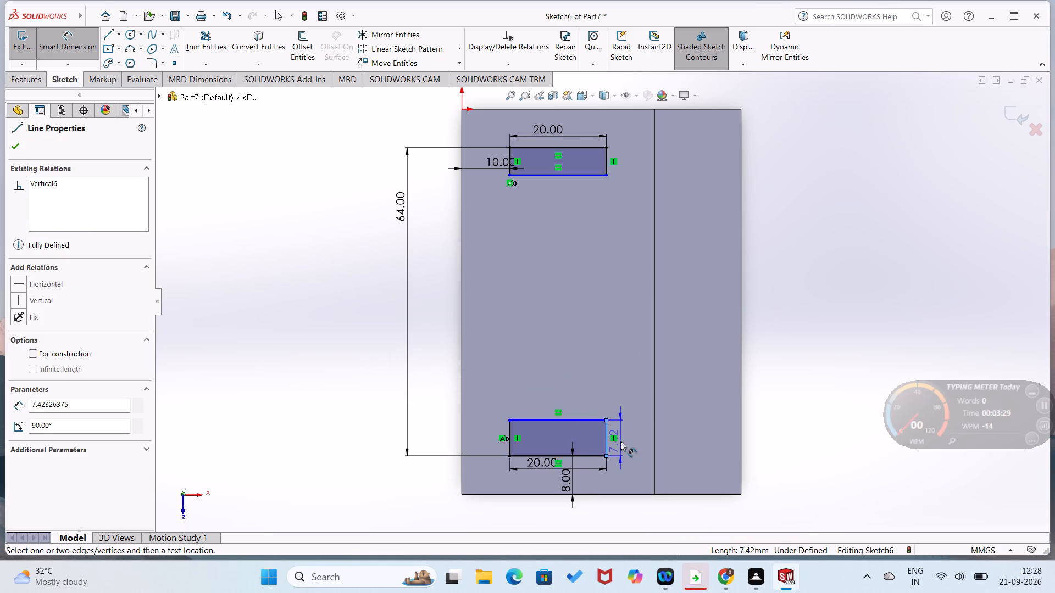
{"action": "left_click", "coordinate": [620, 441]}
{"action": "type", "text": "100"}
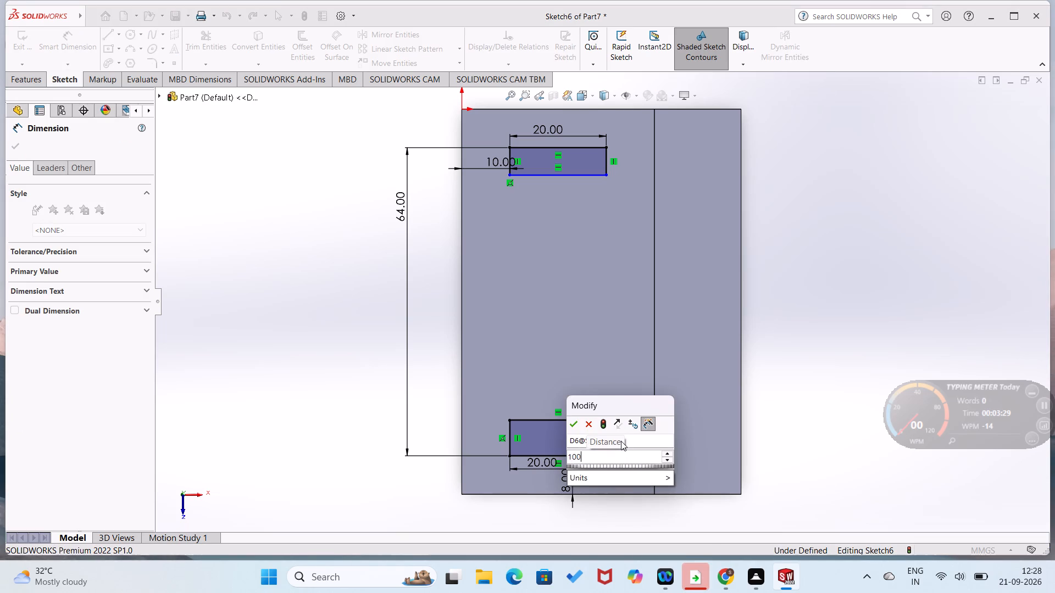
{"action": "key", "text": "BackSpace"}
{"action": "key", "text": "Return"}
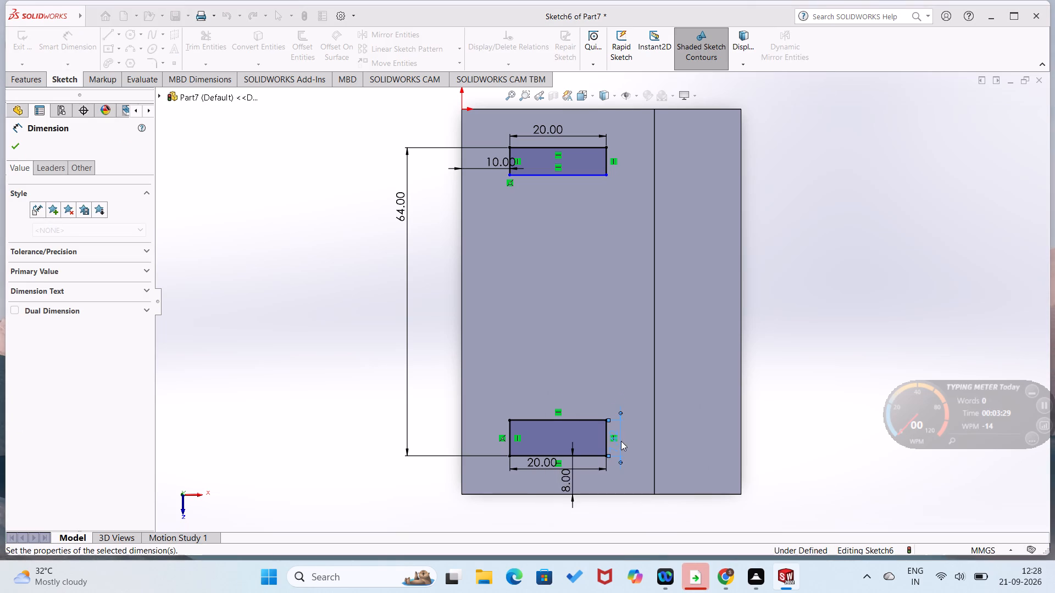
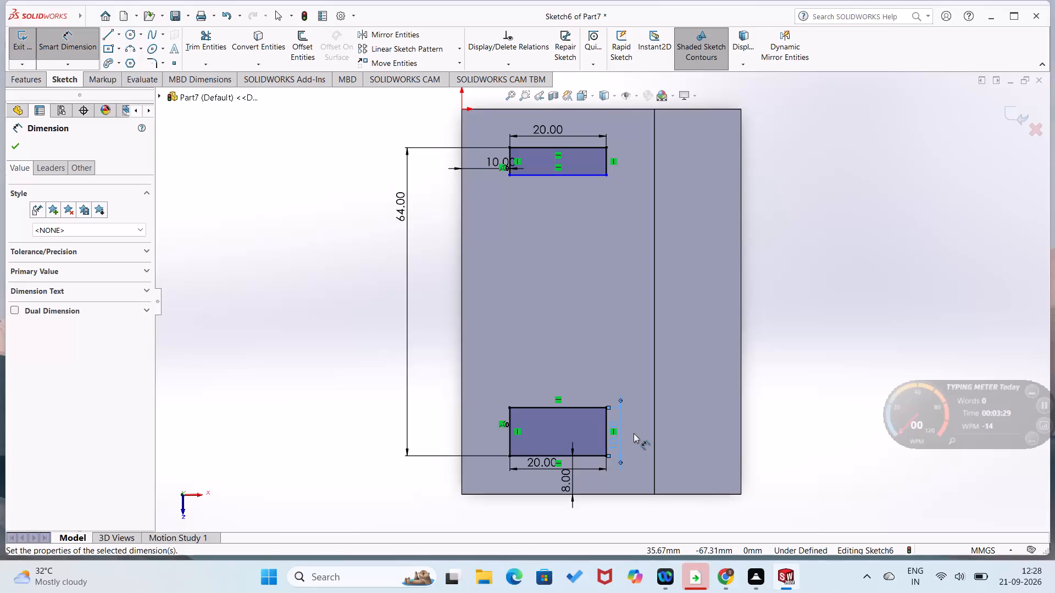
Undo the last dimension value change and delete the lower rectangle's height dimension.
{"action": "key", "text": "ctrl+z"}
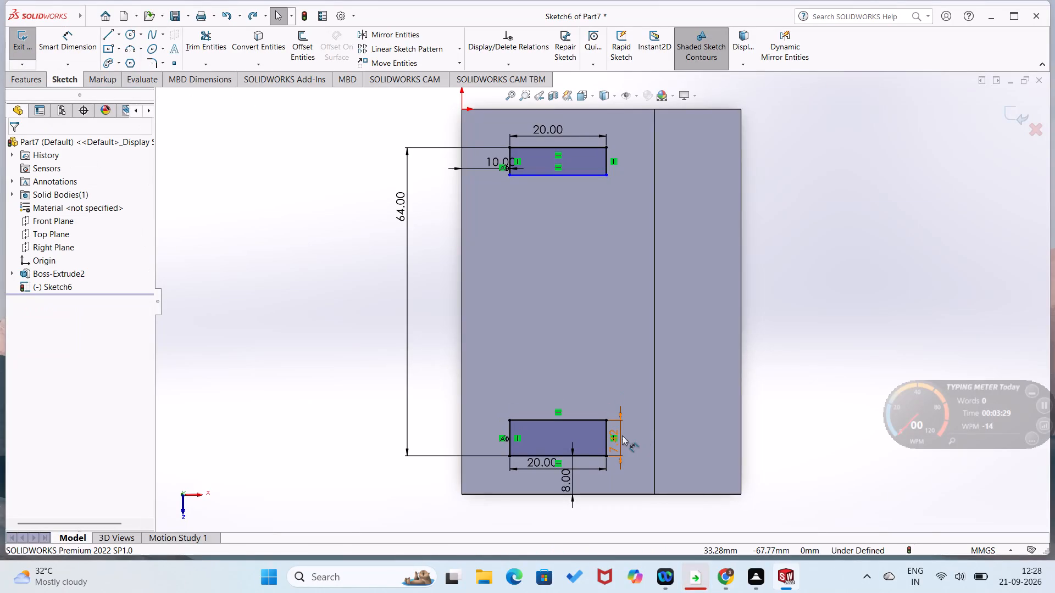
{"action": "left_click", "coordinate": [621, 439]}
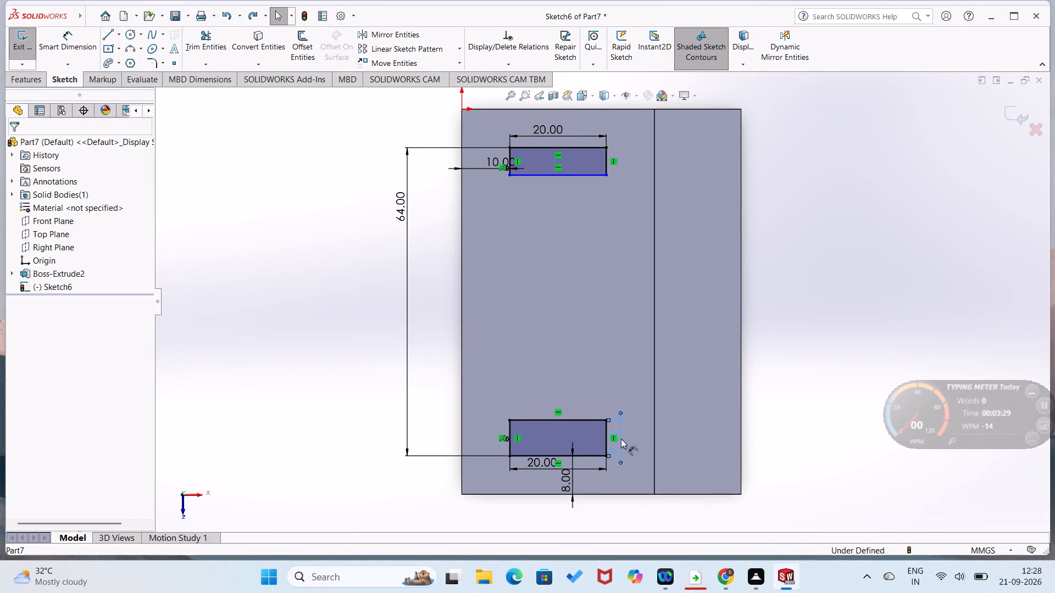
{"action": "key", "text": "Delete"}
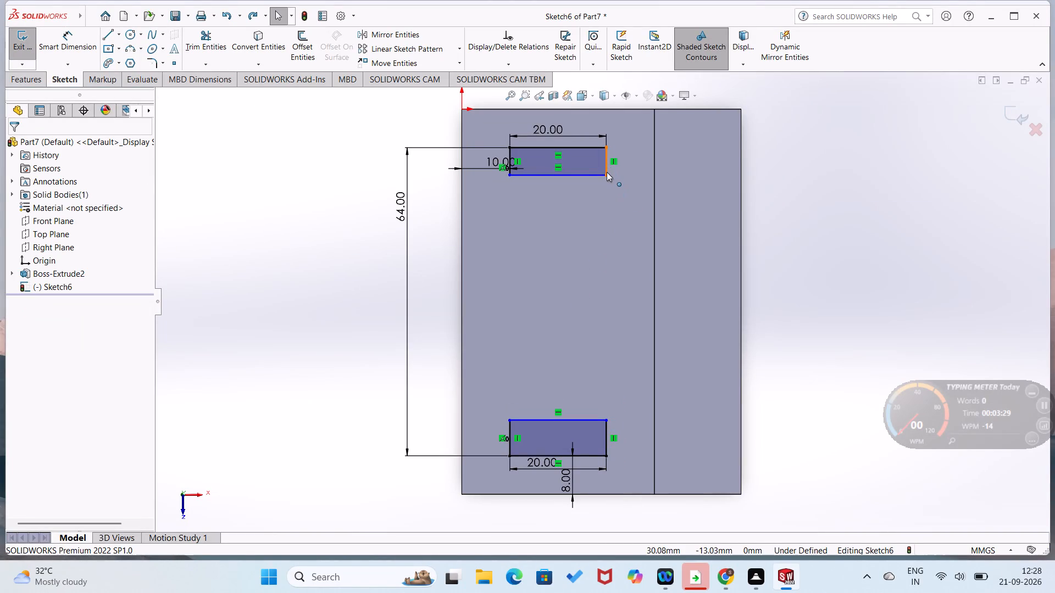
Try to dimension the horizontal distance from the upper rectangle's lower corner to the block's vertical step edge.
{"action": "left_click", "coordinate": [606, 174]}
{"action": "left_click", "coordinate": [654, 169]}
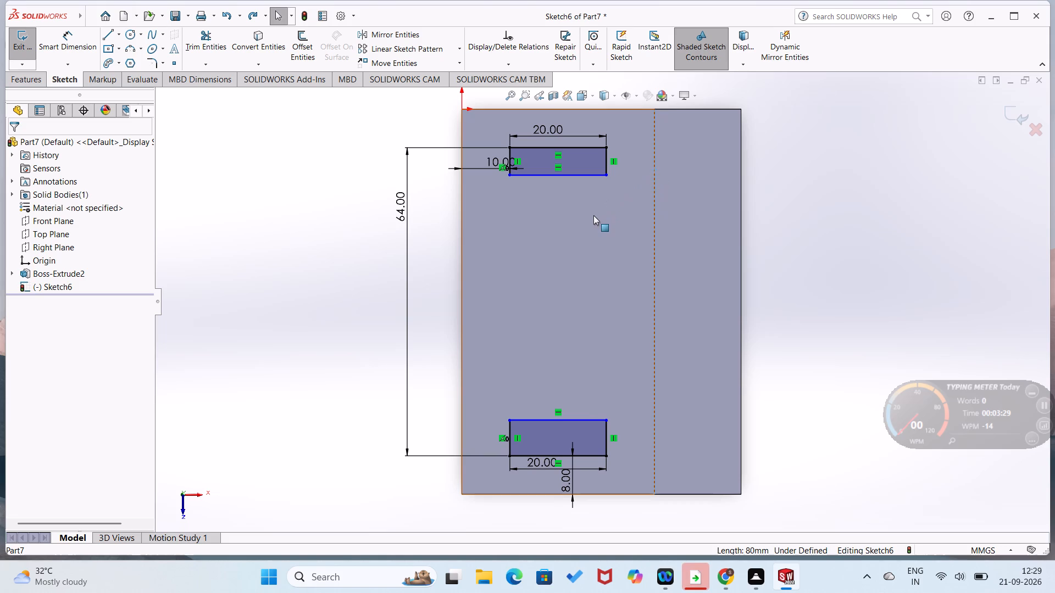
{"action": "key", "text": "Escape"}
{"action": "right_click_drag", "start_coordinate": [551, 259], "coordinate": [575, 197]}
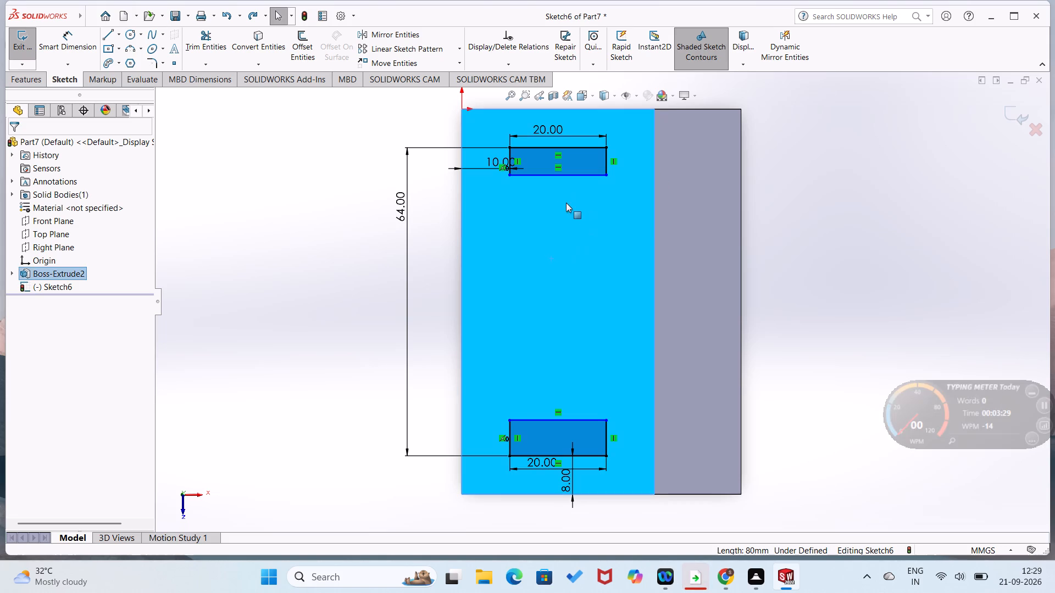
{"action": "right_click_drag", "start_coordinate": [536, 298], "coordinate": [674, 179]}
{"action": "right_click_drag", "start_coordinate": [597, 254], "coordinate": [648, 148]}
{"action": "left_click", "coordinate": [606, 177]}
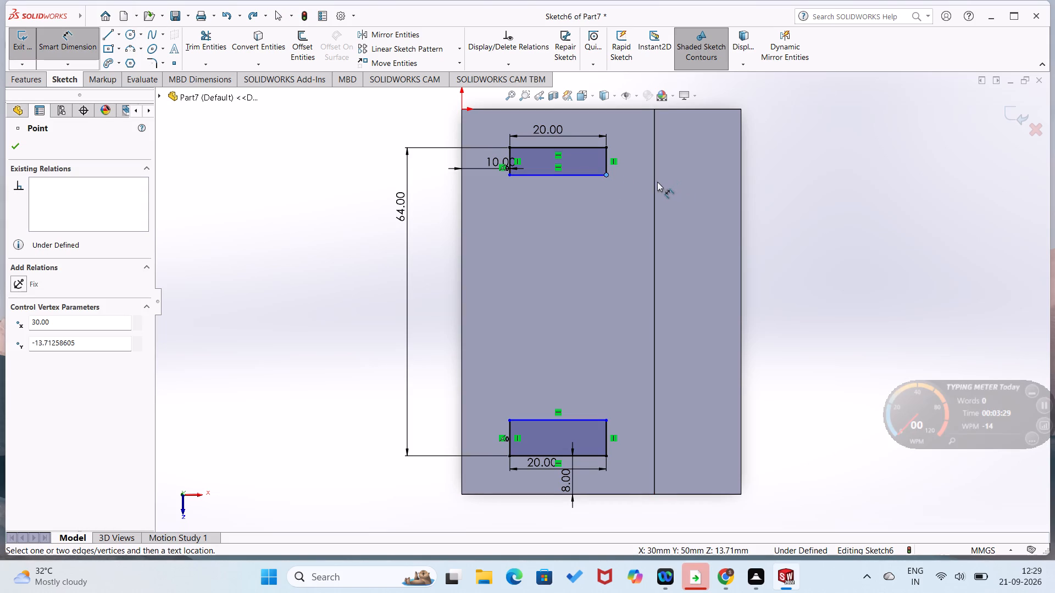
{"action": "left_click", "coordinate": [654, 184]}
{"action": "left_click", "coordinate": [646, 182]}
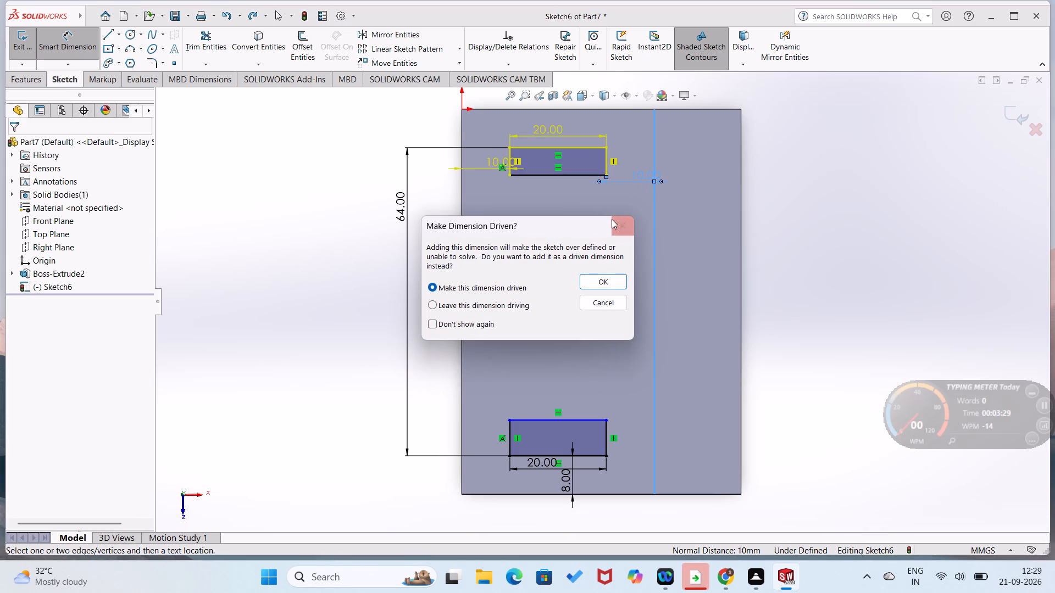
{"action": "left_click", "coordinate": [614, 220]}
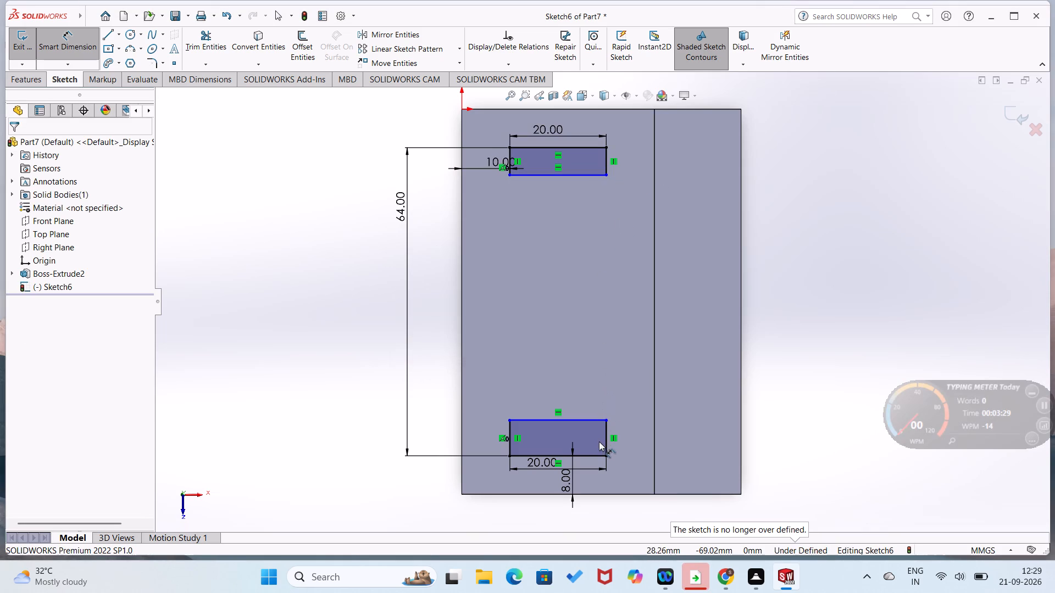
Dimension the heights of the lower and upper rectangles to 10 mm each.
{"action": "left_click", "coordinate": [605, 440]}
{"action": "left_click", "coordinate": [626, 439]}
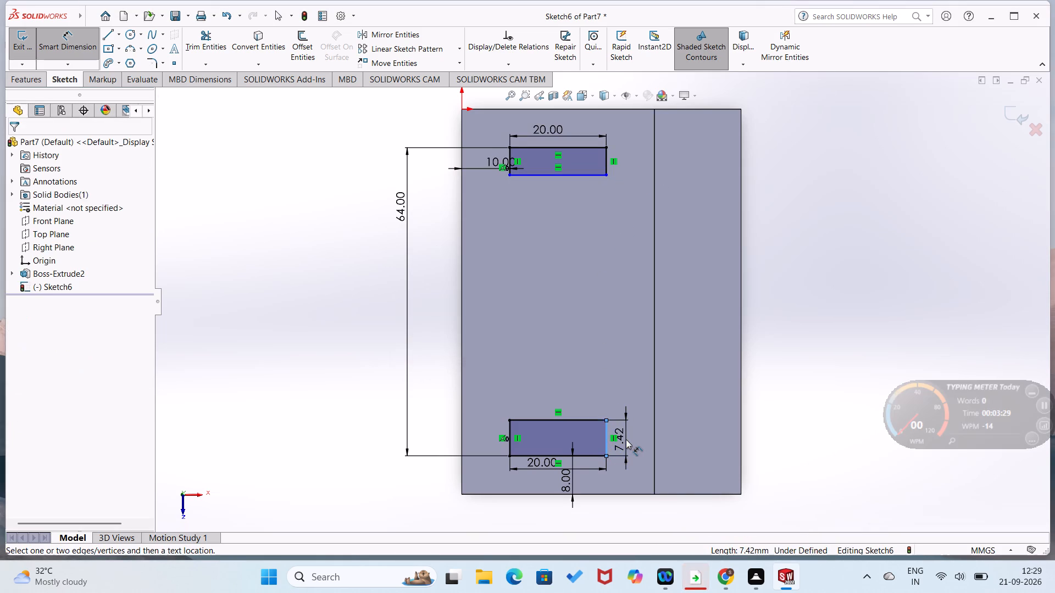
{"action": "type", "text": "10"}
{"action": "key", "text": "Return"}
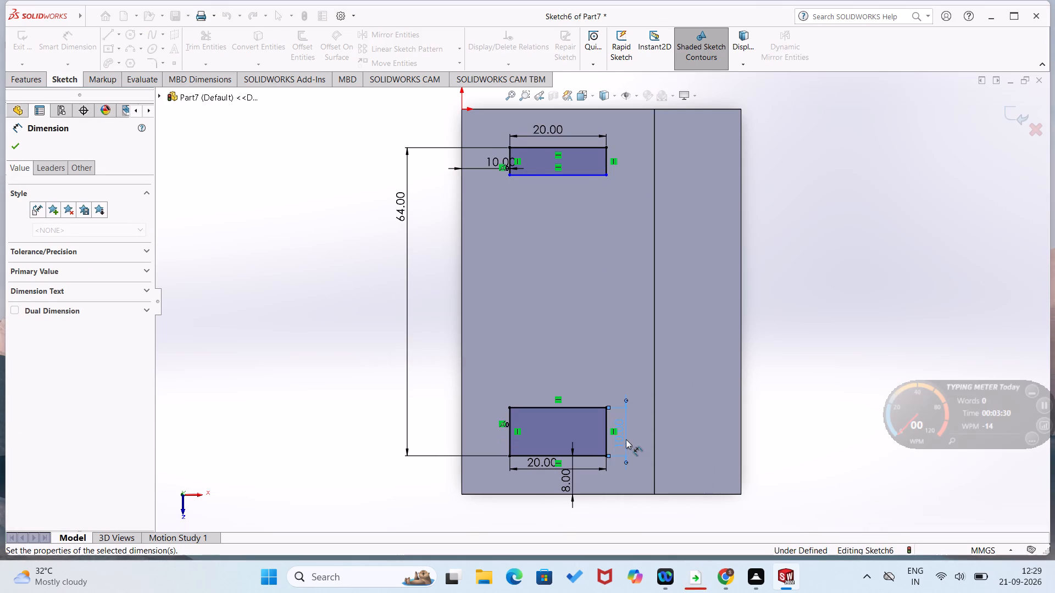
{"action": "left_click", "coordinate": [606, 163]}
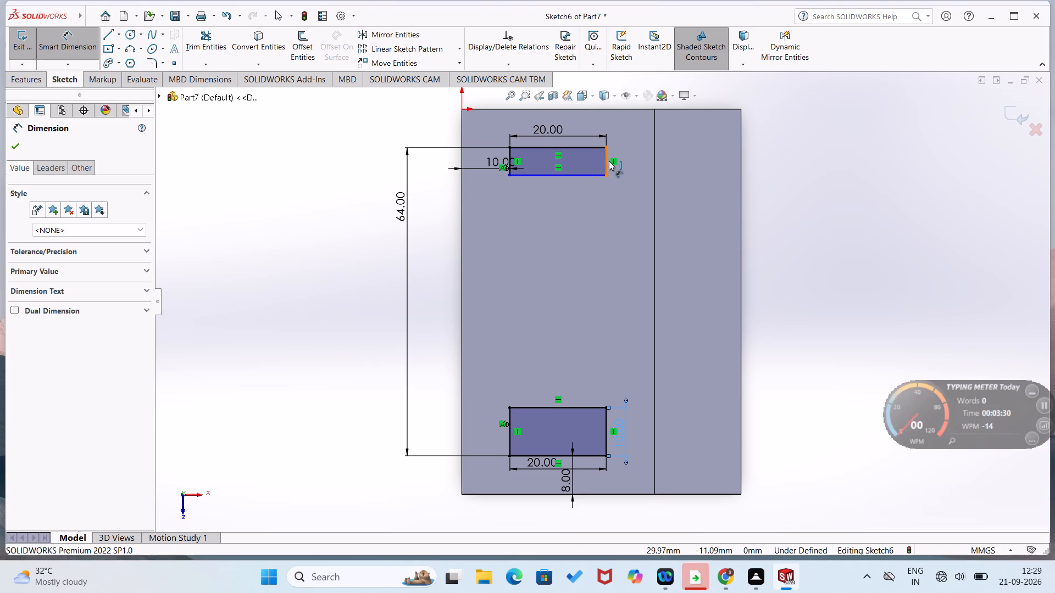
{"action": "left_click", "coordinate": [625, 159]}
{"action": "type", "text": "10"}
{"action": "key", "text": "Return"}
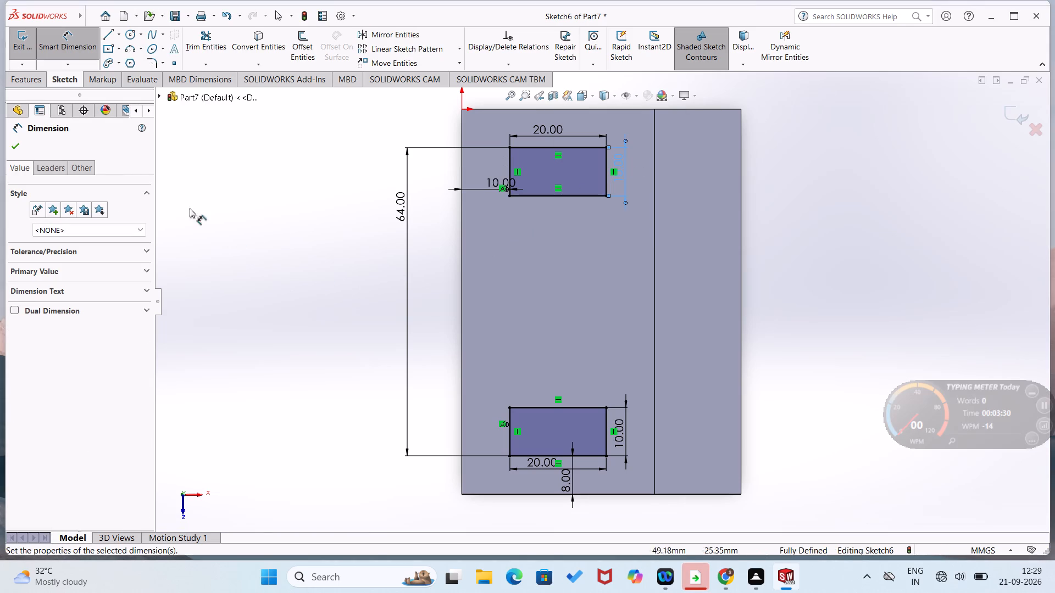
Finish the sketch and cut-extrude both rectangles into the block with a Blind depth of 15 mm.
{"action": "left_click", "coordinate": [24, 52]}
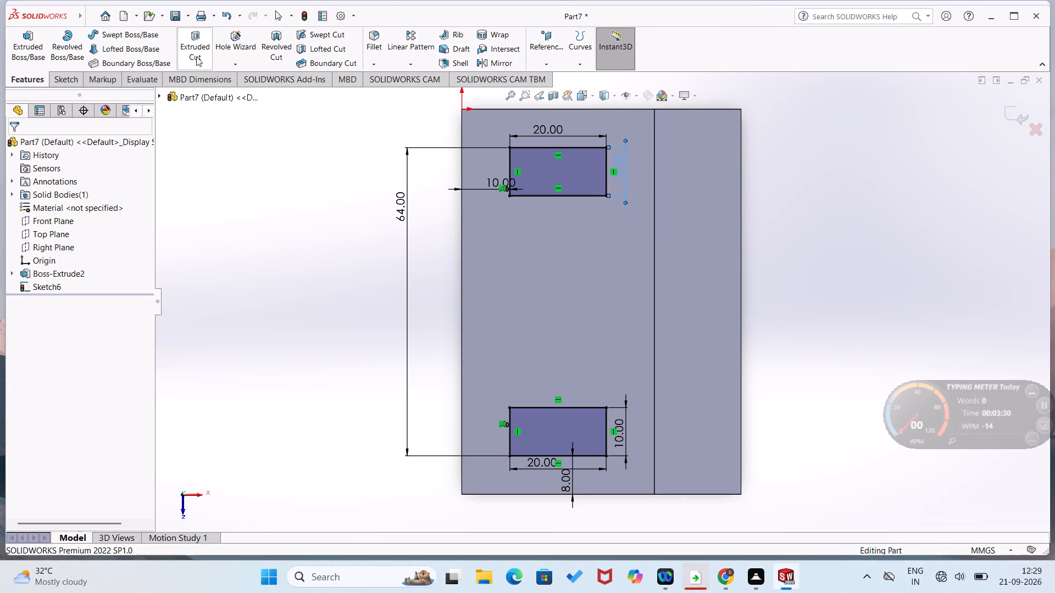
{"action": "left_click", "coordinate": [198, 57]}
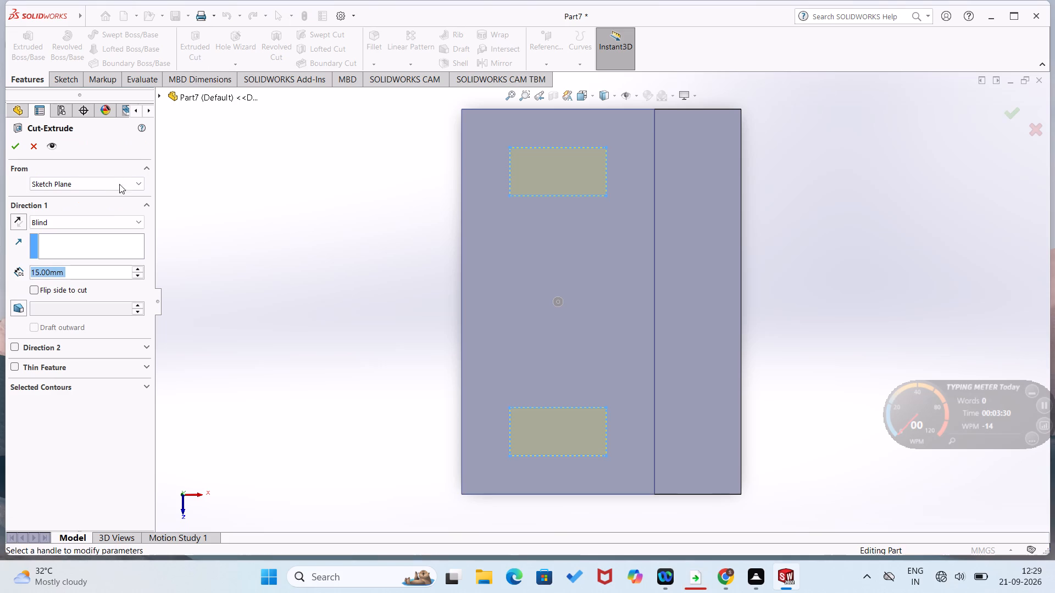
{"action": "left_click", "coordinate": [15, 146]}
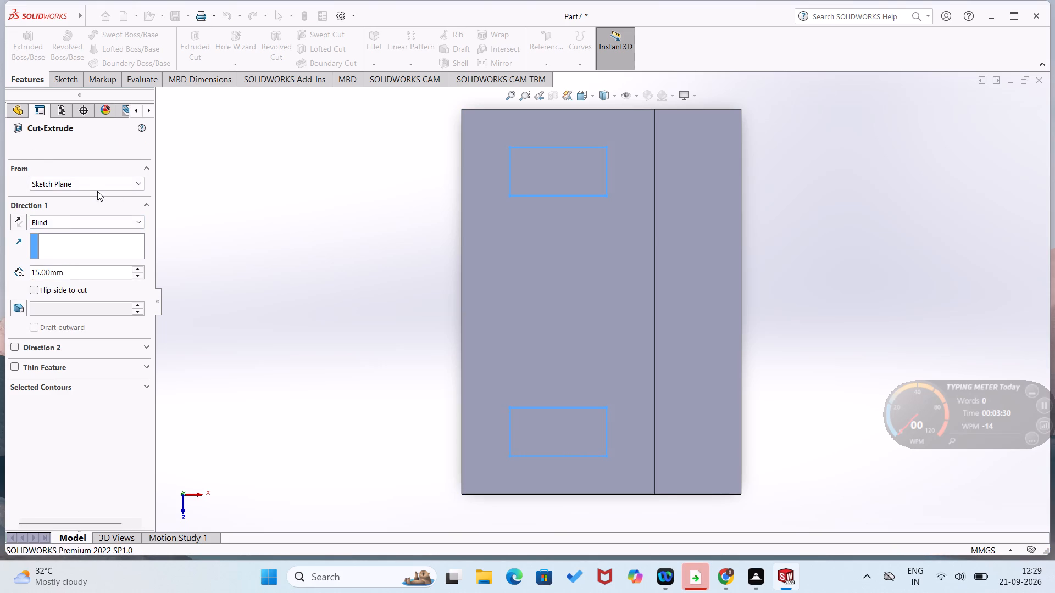
{"action": "scroll", "coordinate": [195, 250], "scroll_direction": "up", "scroll_amount": 1}
{"action": "left_click", "coordinate": [195, 250]}
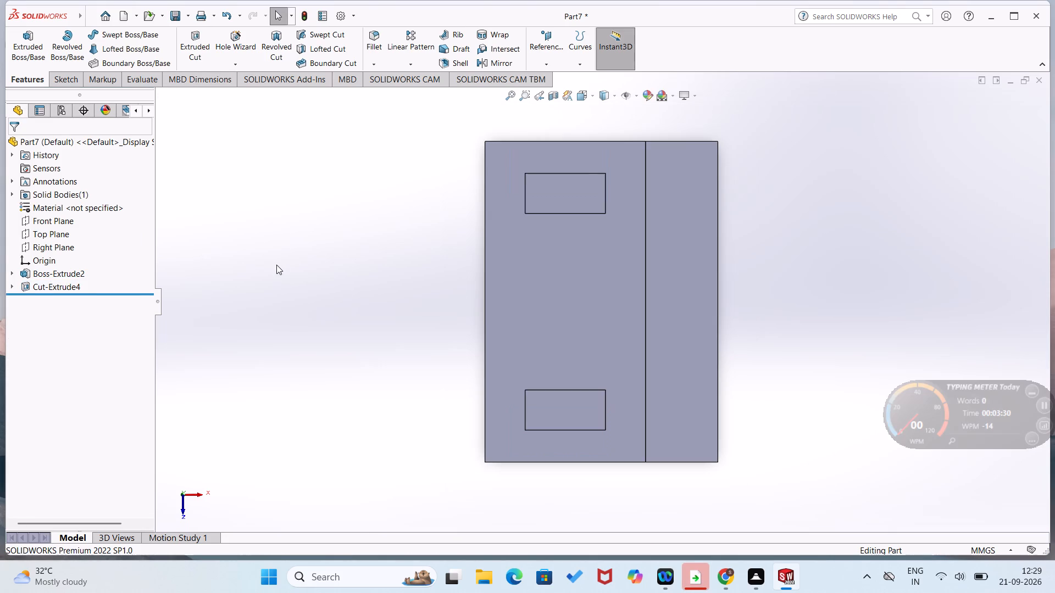
On the block's tall side face above the step, sketch a circle of about 17.6 mm radius centred on the top edge's midpoint.
{"action": "middle_click_drag", "start_coordinate": [276, 265], "coordinate": [181, 254]}
{"action": "right_click", "coordinate": [562, 335]}
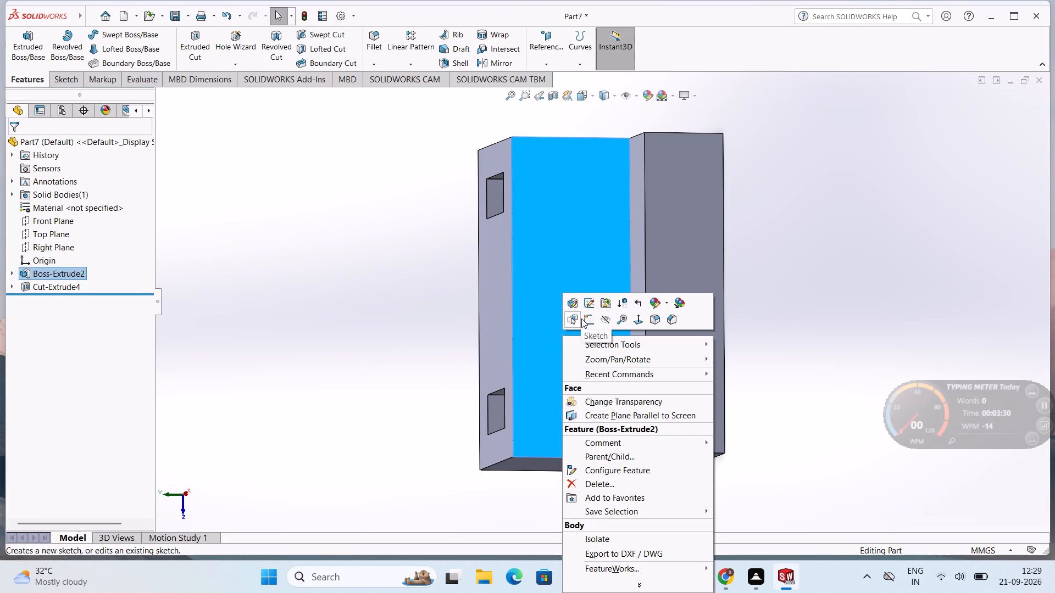
{"action": "left_click", "coordinate": [582, 318]}
{"action": "right_click_drag", "start_coordinate": [310, 235], "coordinate": [285, 250]}
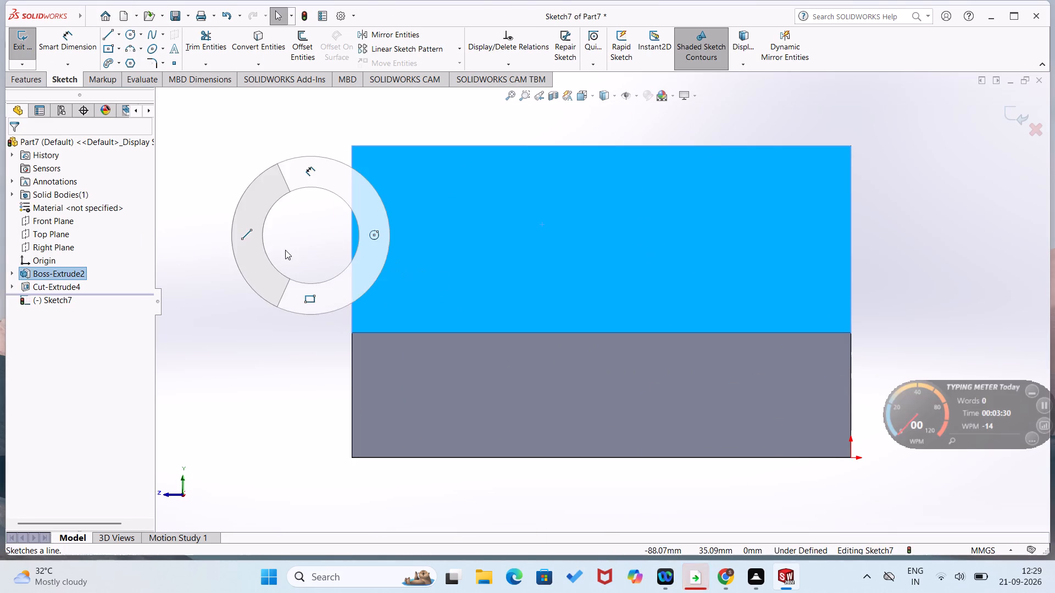
{"action": "right_click_drag", "start_coordinate": [285, 250], "coordinate": [377, 209]}
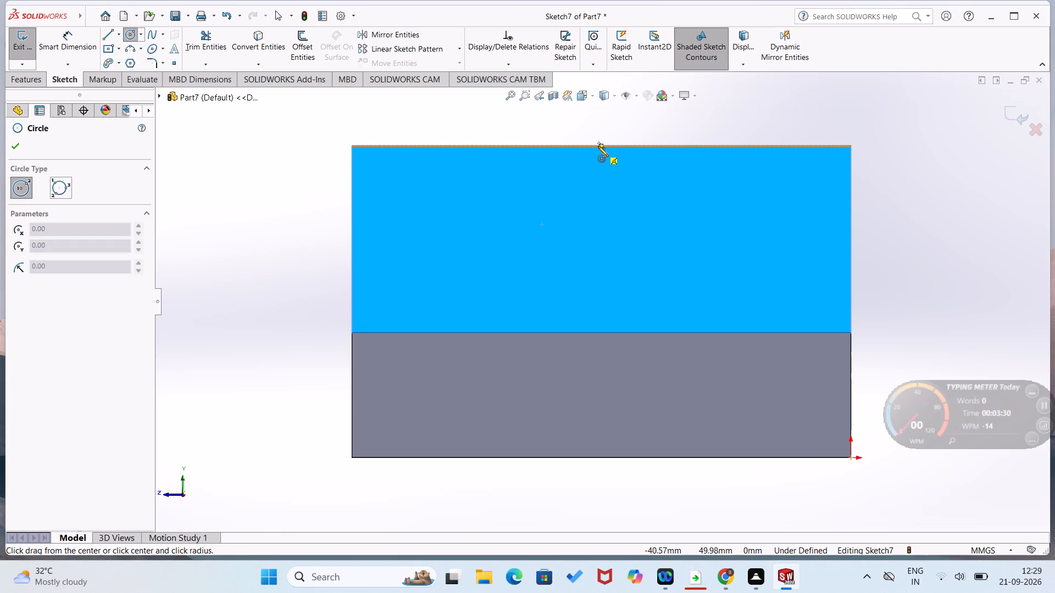
{"action": "left_click", "coordinate": [600, 147]}
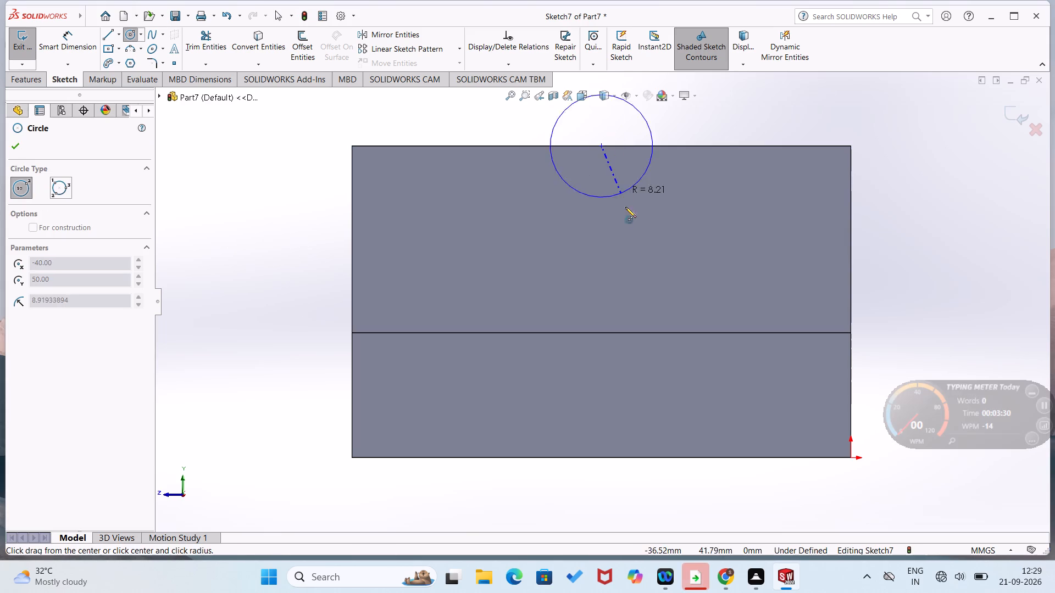
{"action": "left_click", "coordinate": [639, 249]}
Dimension the circle's diameter to 50 mm.
{"action": "right_click_drag", "start_coordinate": [680, 233], "coordinate": [755, 146]}
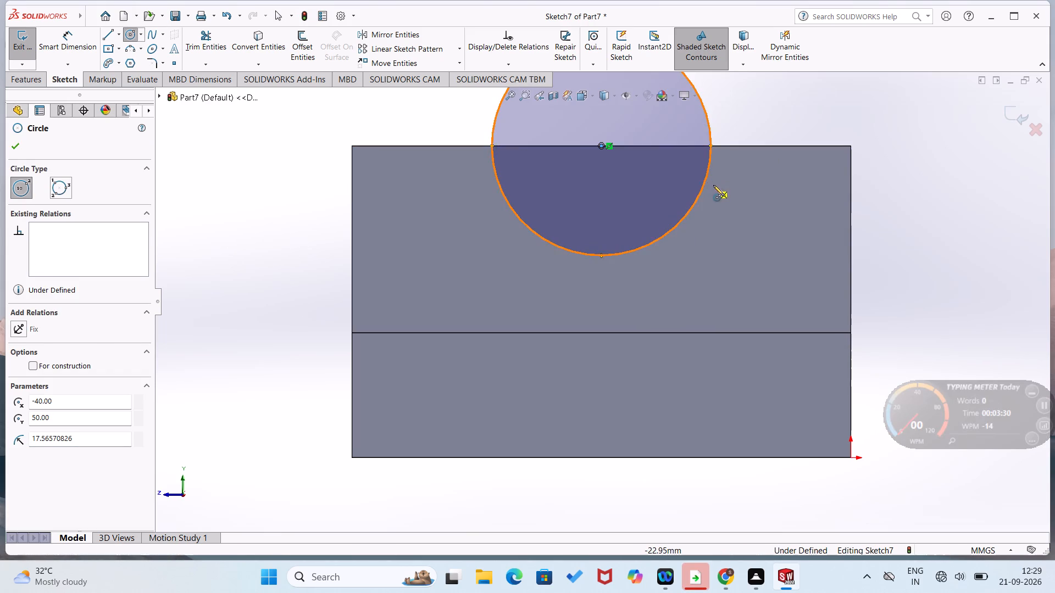
{"action": "right_click_drag", "start_coordinate": [714, 189], "coordinate": [762, 98]}
{"action": "left_click", "coordinate": [707, 172]}
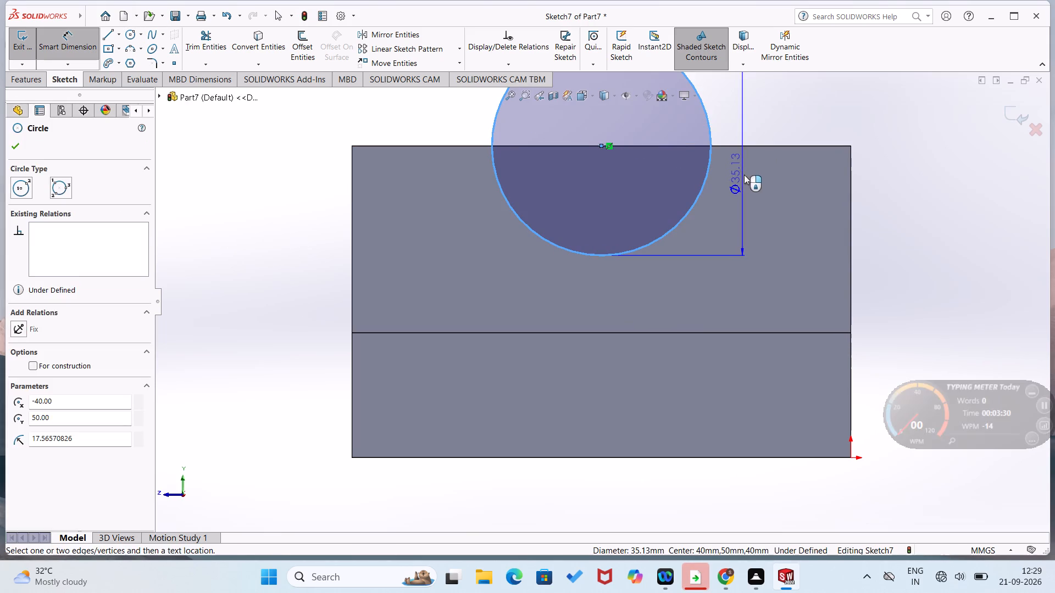
{"action": "left_click", "coordinate": [744, 175]}
{"action": "type", "text": "50"}
{"action": "key", "text": "Return"}
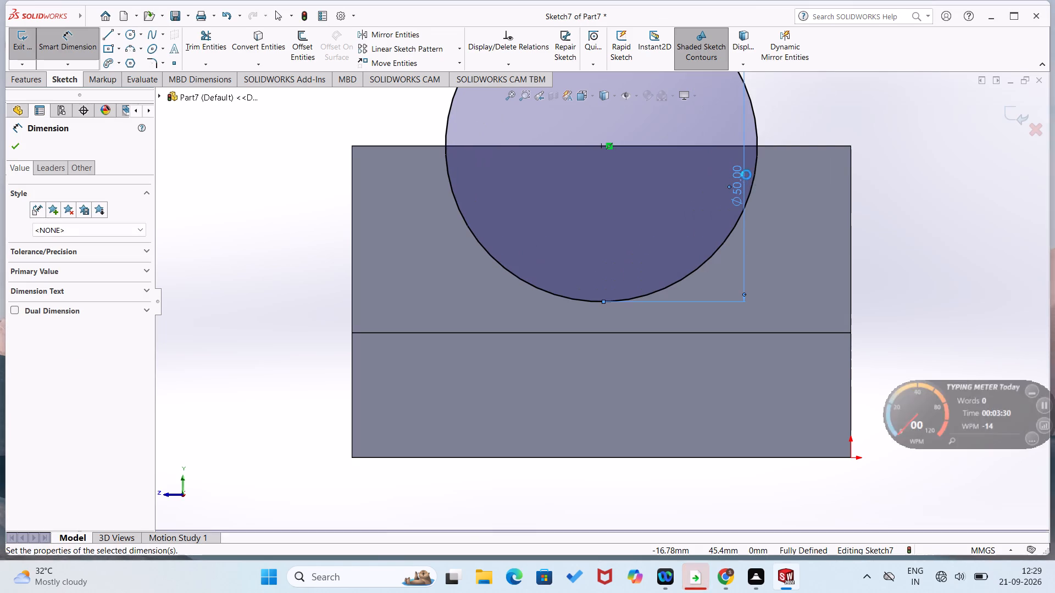
{"action": "left_click", "coordinate": [19, 154]}
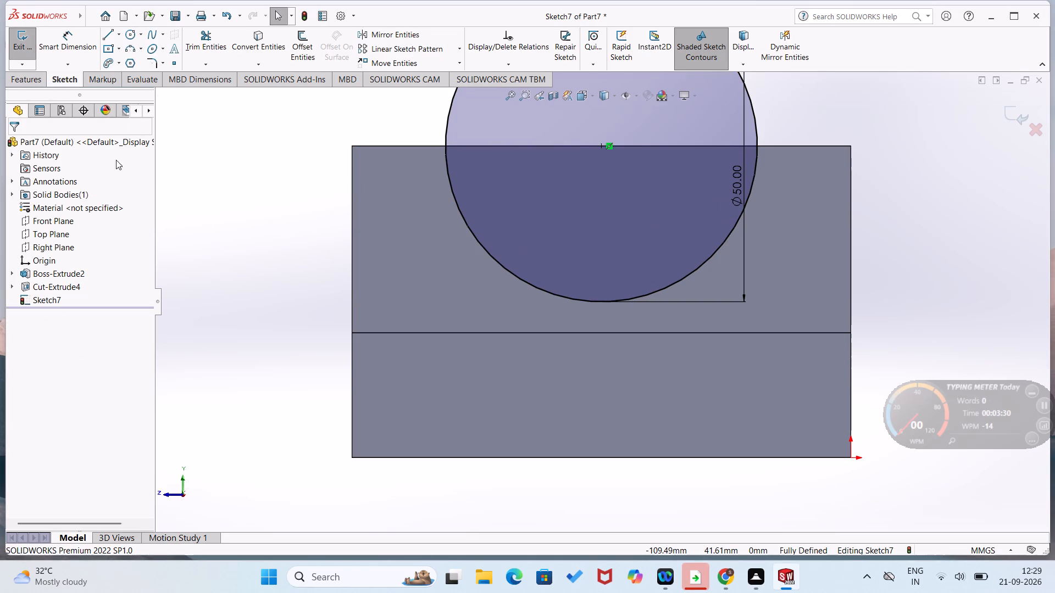
Cut-extrude the 50 mm circle Through All to form a semicircular channel across the block's top.
{"action": "left_click", "coordinate": [33, 82]}
{"action": "left_click", "coordinate": [190, 56]}
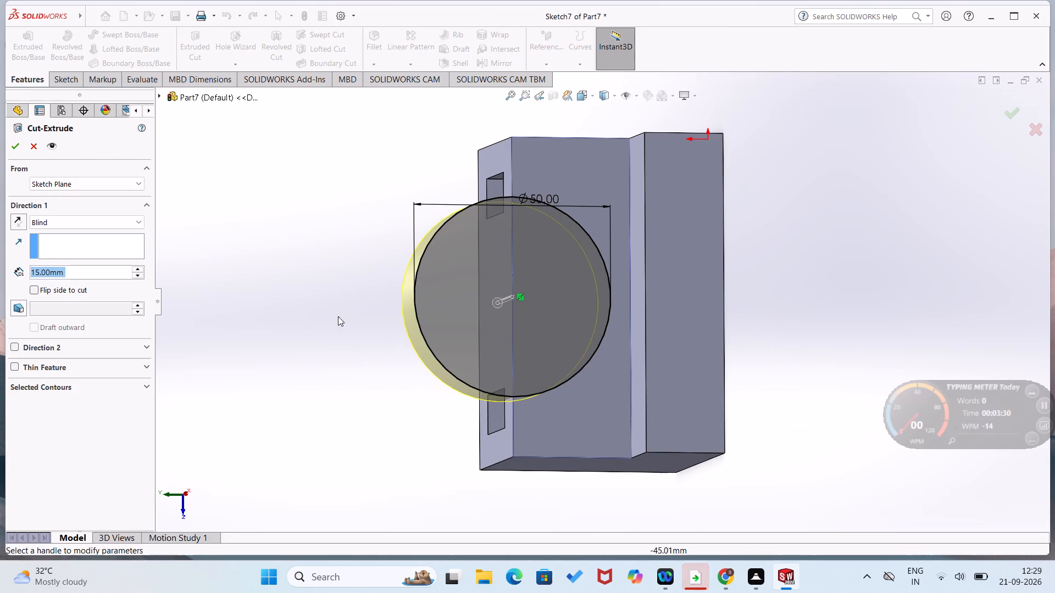
{"action": "middle_click_drag", "start_coordinate": [340, 317], "coordinate": [447, 219]}
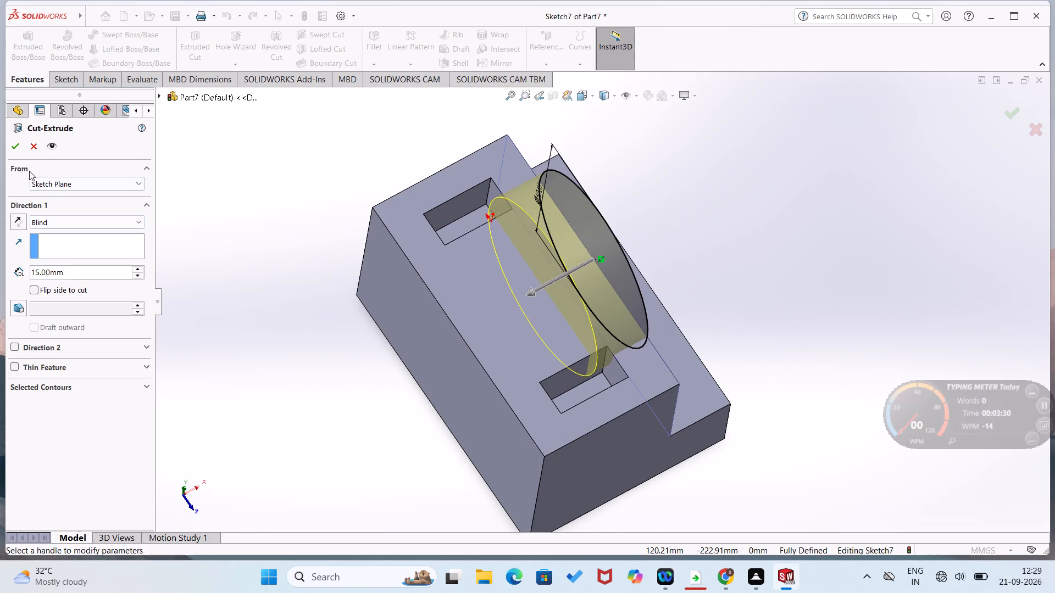
{"action": "left_click", "coordinate": [140, 220]}
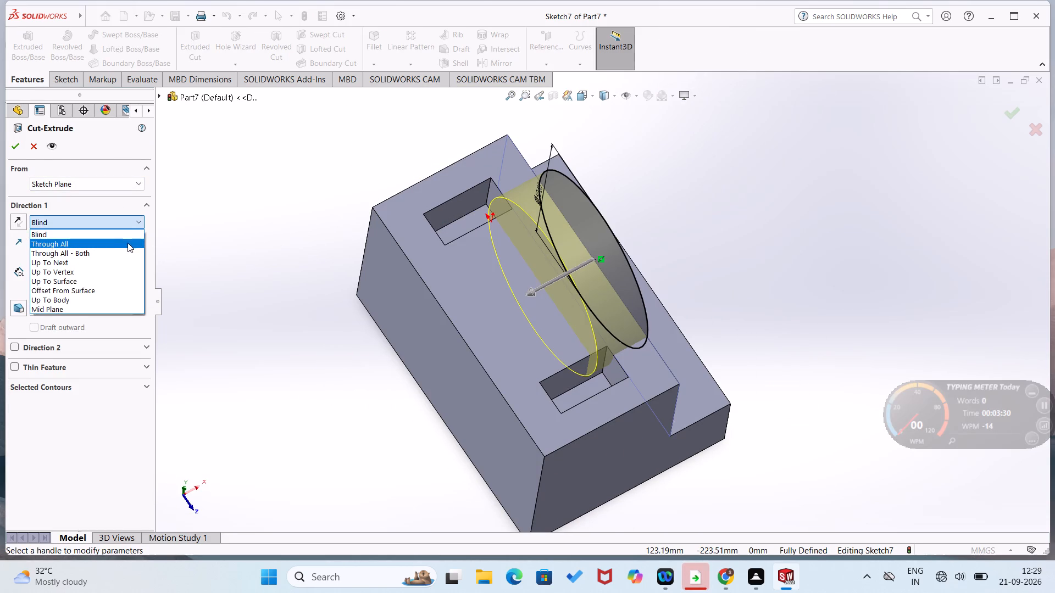
{"action": "left_click", "coordinate": [127, 242]}
{"action": "left_click", "coordinate": [14, 150]}
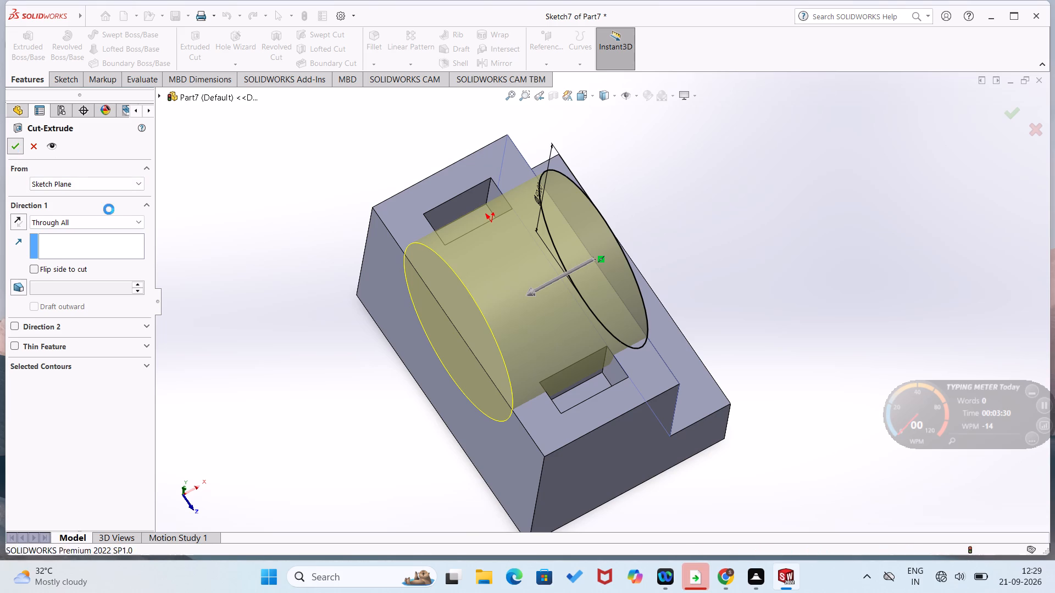
{"action": "left_click", "coordinate": [240, 219]}
On the block's L-shaped end face, sketch a slanted line about 21 mm long from the step's bottom outer corner to its top edge.
{"action": "middle_click_drag", "start_coordinate": [400, 275], "coordinate": [286, 286]}
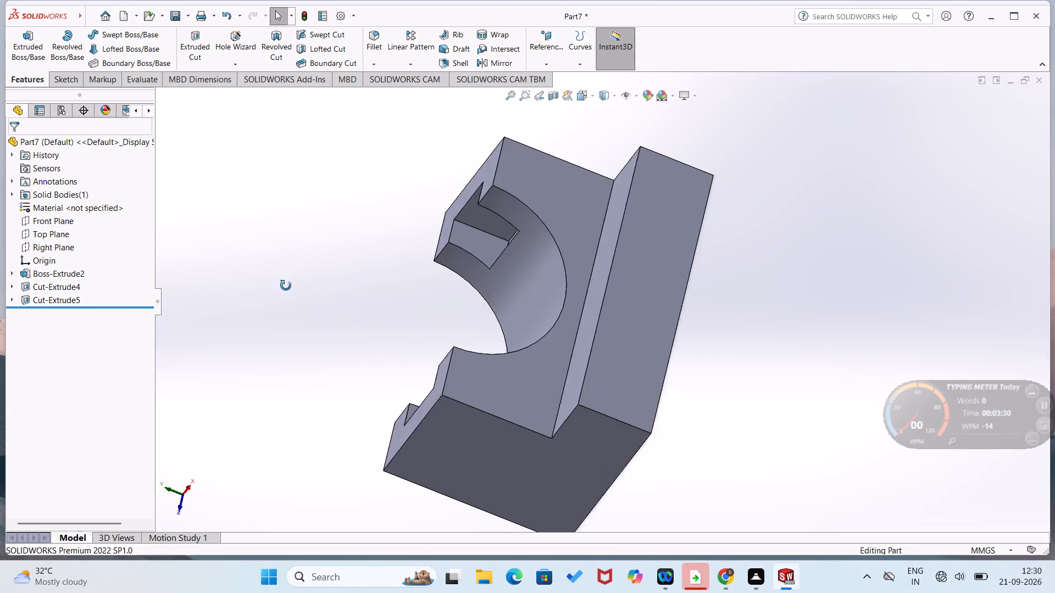
{"action": "middle_click_drag", "start_coordinate": [286, 286], "coordinate": [285, 319]}
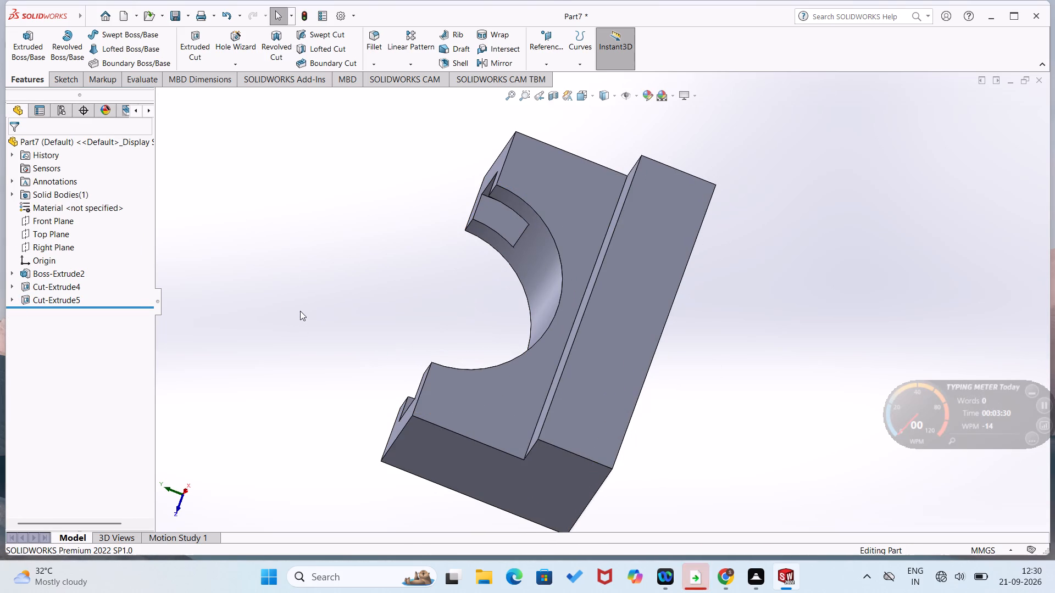
{"action": "key", "text": "ctrl+7"}
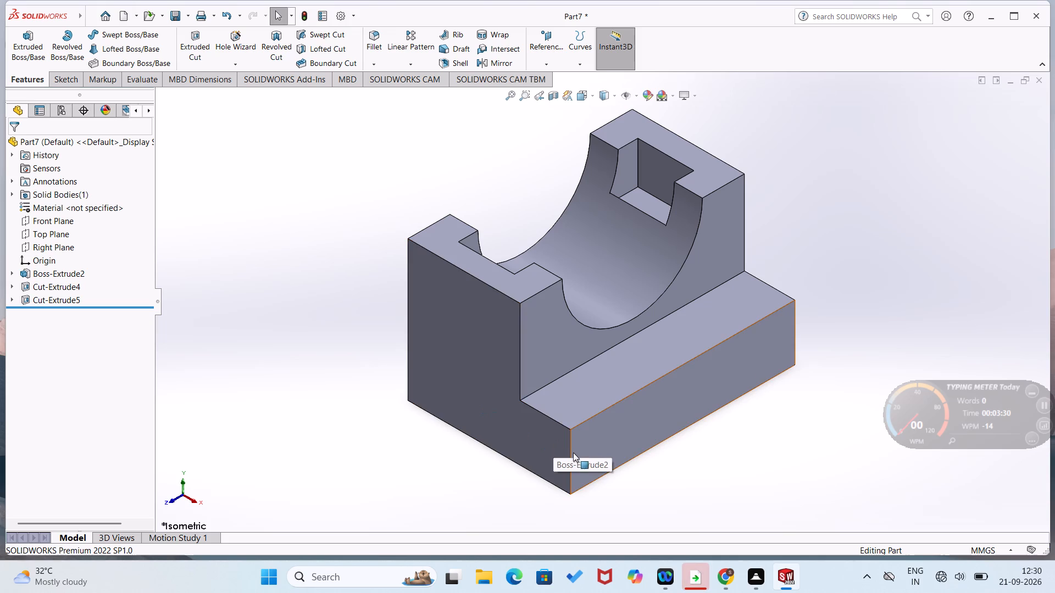
{"action": "right_click", "coordinate": [549, 452]}
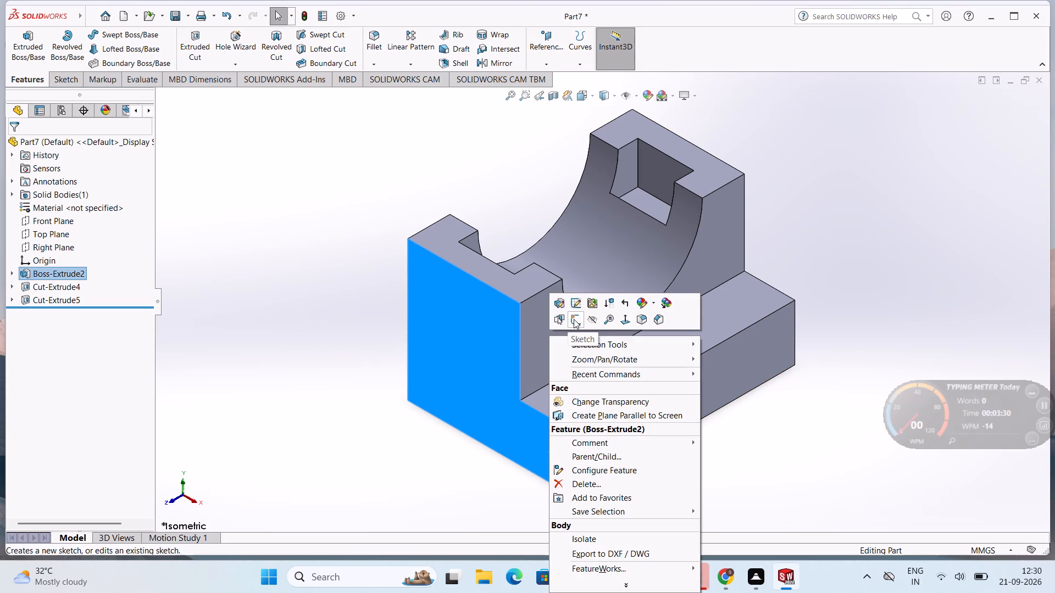
{"action": "left_click", "coordinate": [574, 319]}
{"action": "right_click", "coordinate": [300, 363]}
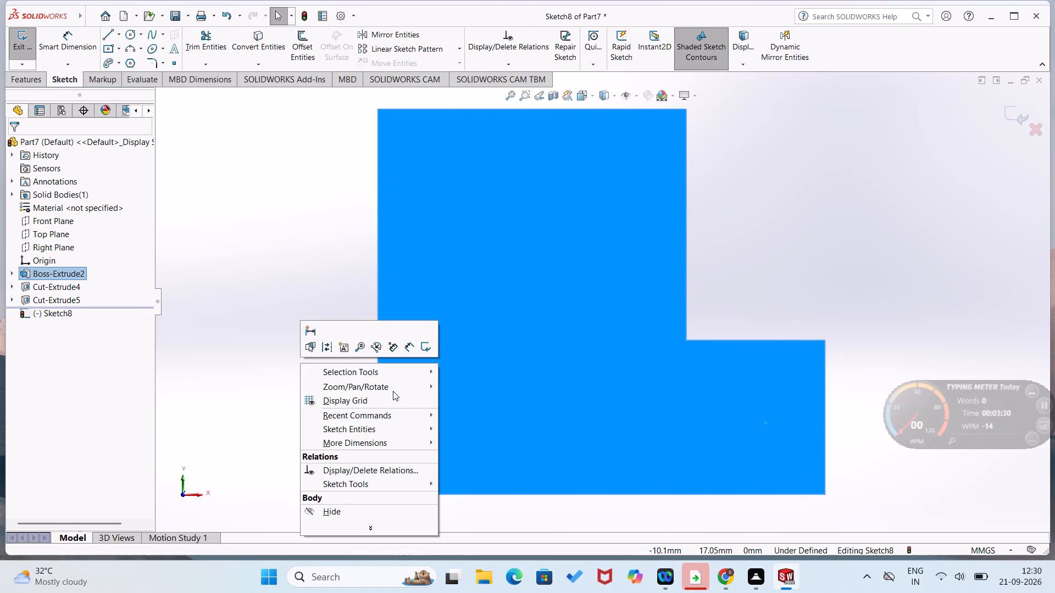
{"action": "left_click", "coordinate": [342, 262]}
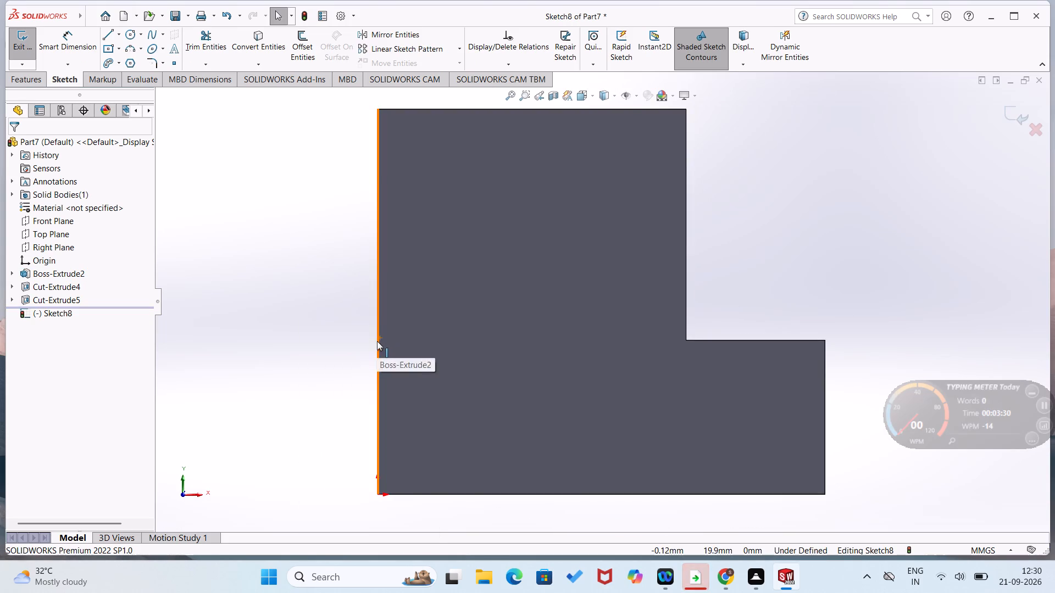
{"action": "right_click_drag", "start_coordinate": [377, 346], "coordinate": [285, 366]}
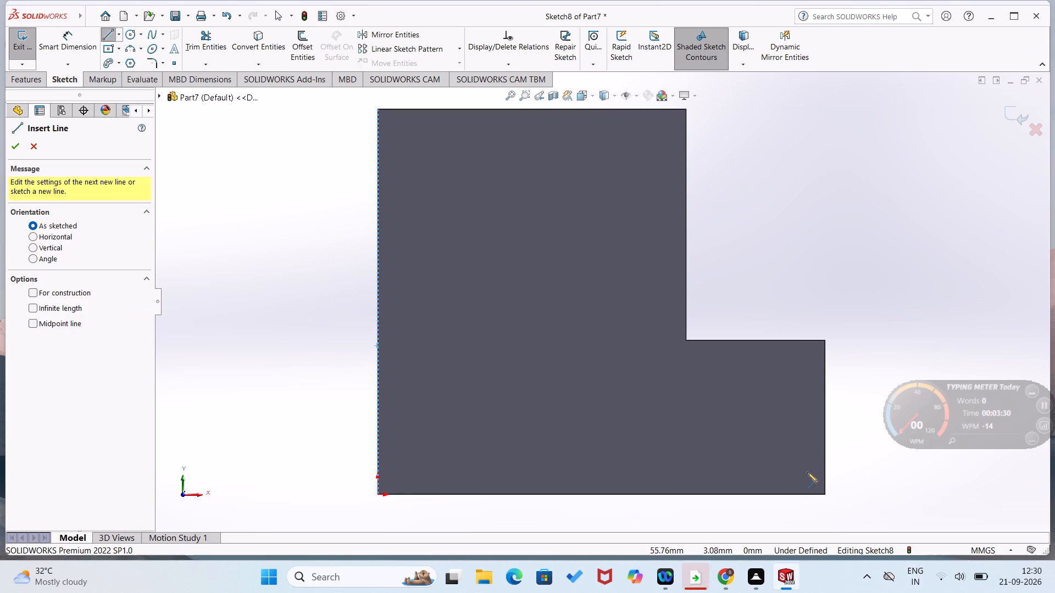
{"action": "left_click", "coordinate": [824, 494]}
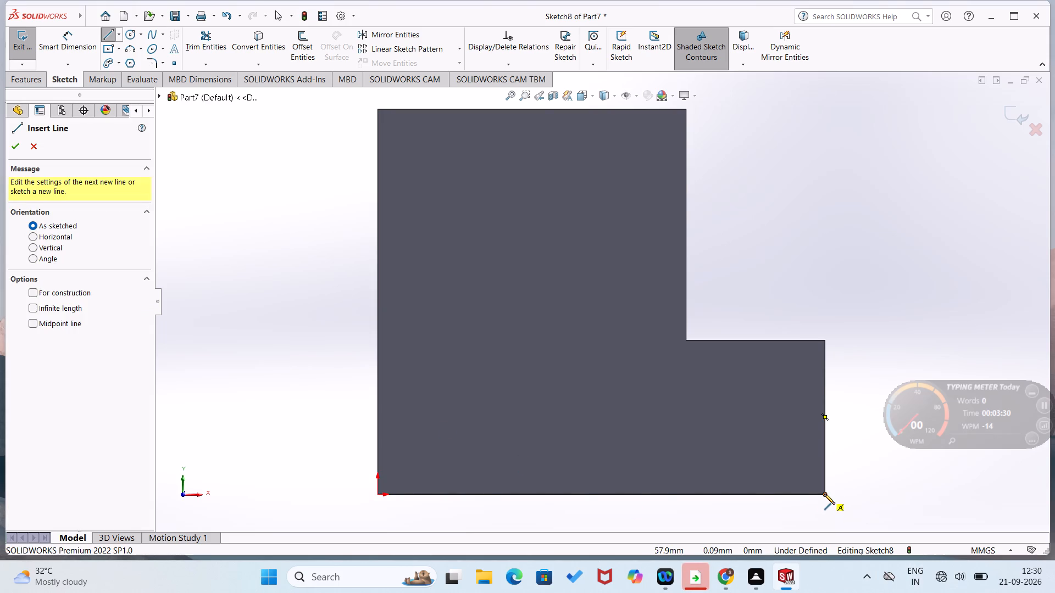
{"action": "left_click", "coordinate": [774, 340]}
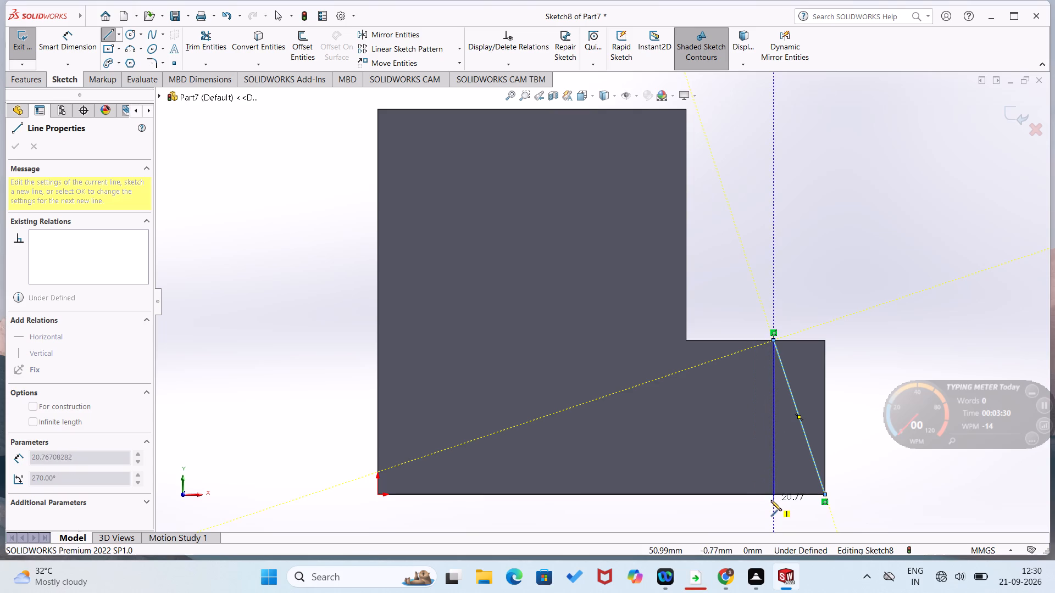
{"action": "left_click", "coordinate": [771, 494]}
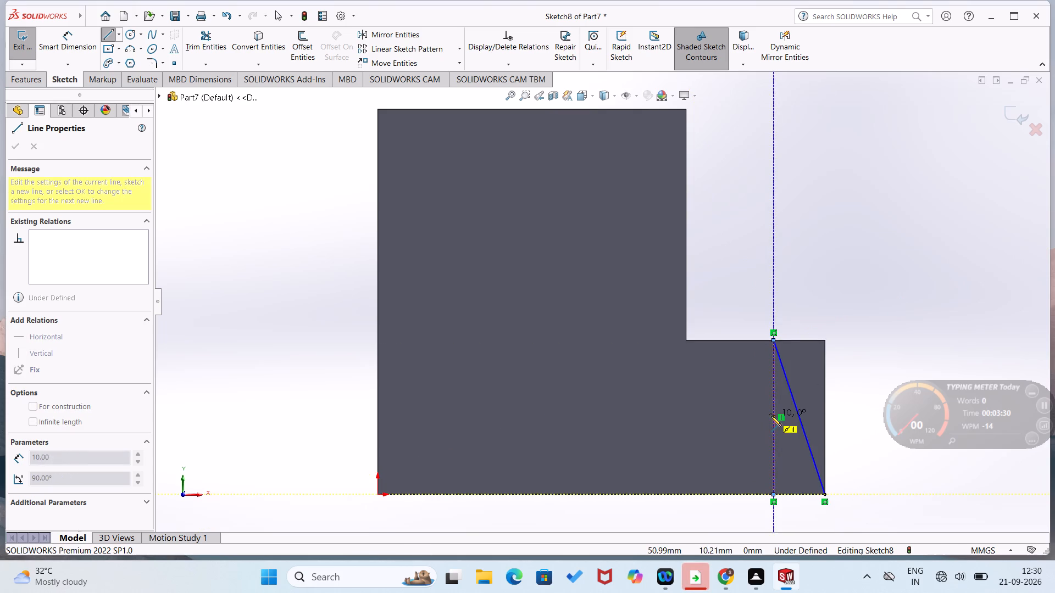
{"action": "key", "text": "ctrl+z"}
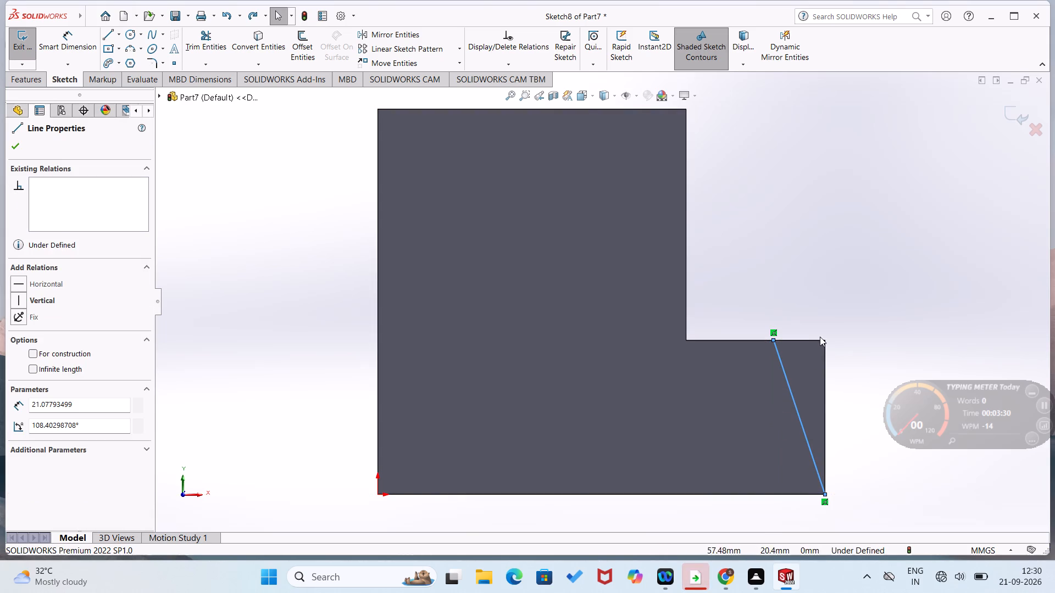
Close the slanted line into a triangle with lines along the step's top edge and vertical outer edge.
{"action": "right_click_drag", "start_coordinate": [902, 294], "coordinate": [822, 326]}
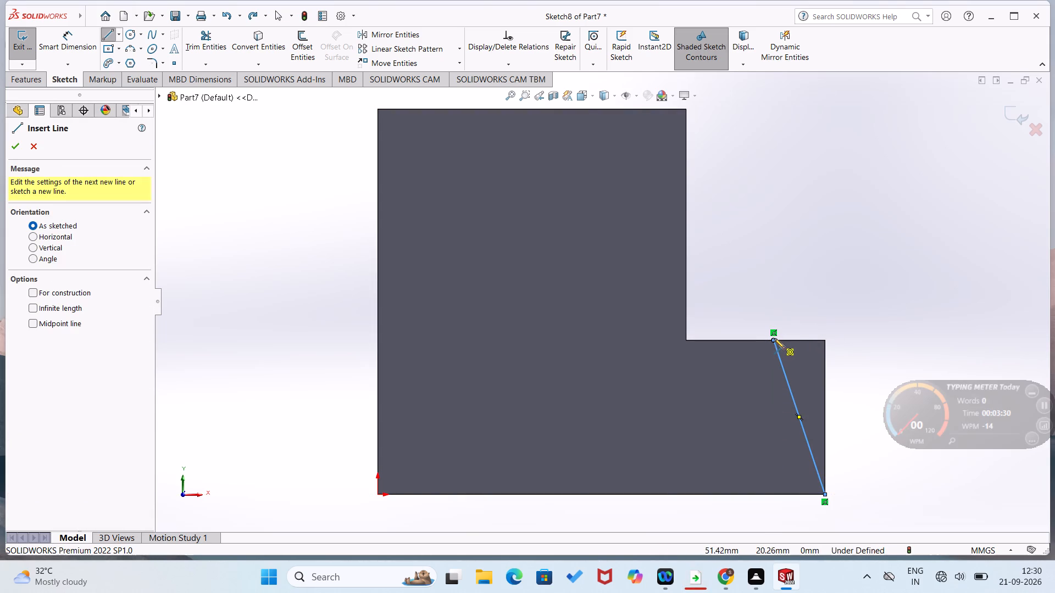
{"action": "left_click", "coordinate": [774, 338]}
{"action": "left_click", "coordinate": [824, 342]}
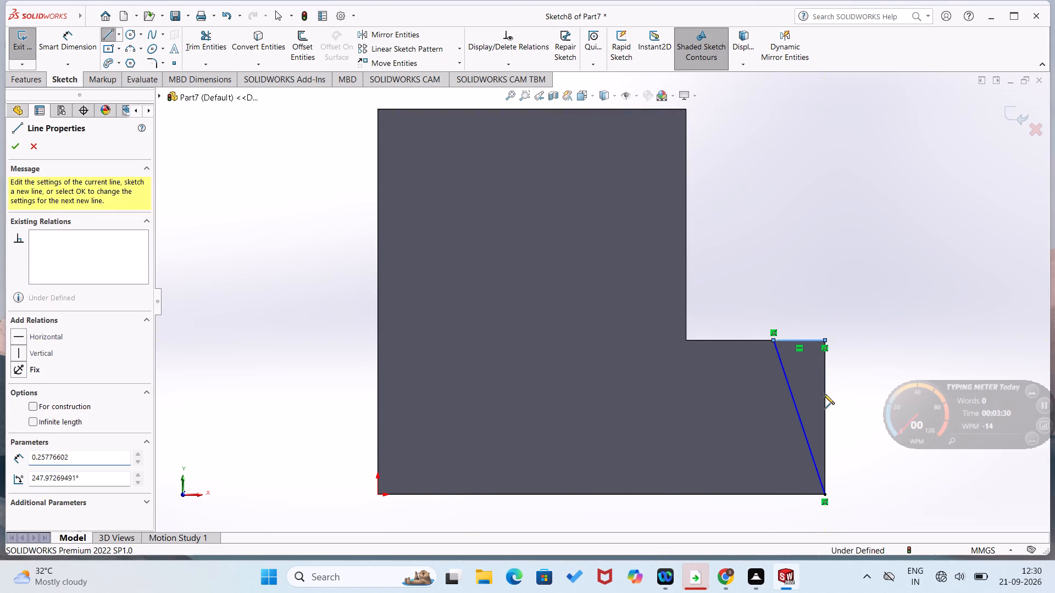
{"action": "left_click", "coordinate": [825, 494]}
Dimension the triangle's top side to 8 mm.
{"action": "right_click_drag", "start_coordinate": [860, 388], "coordinate": [896, 295]}
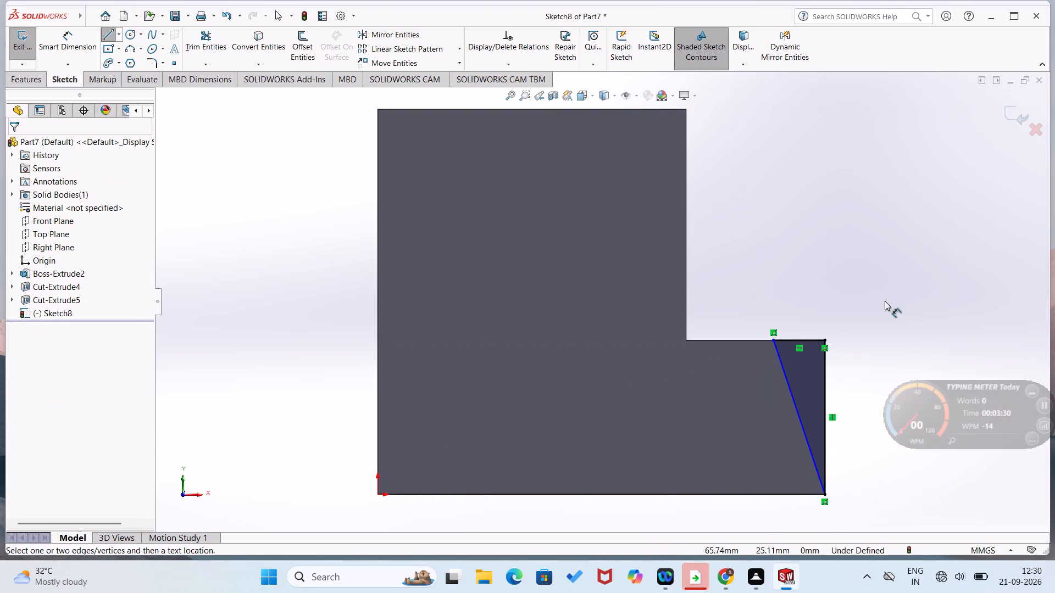
{"action": "left_click_drag", "start_coordinate": [797, 338], "coordinate": [804, 328]}
{"action": "left_click", "coordinate": [815, 305]}
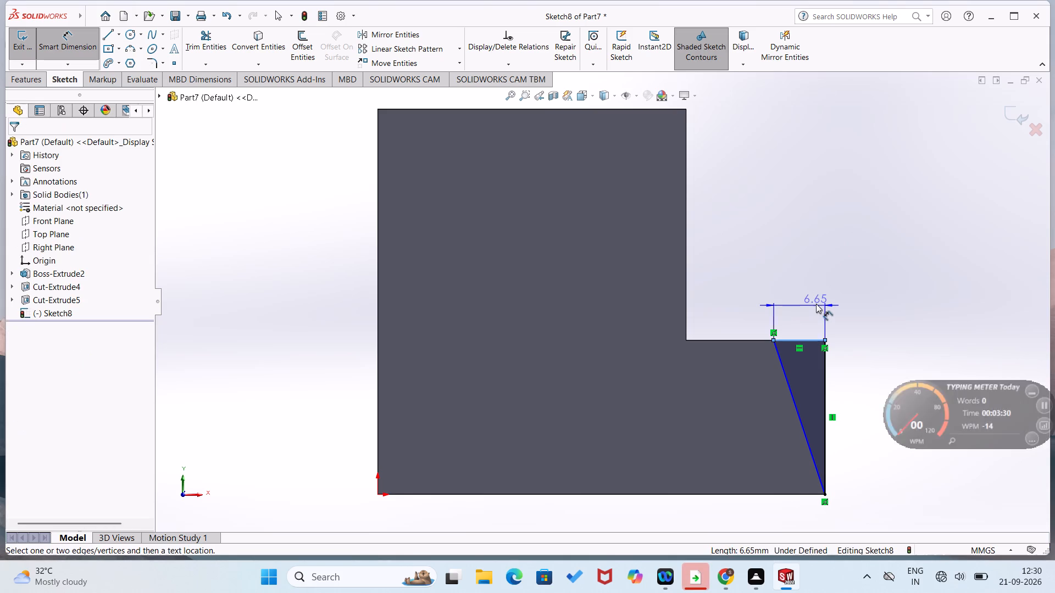
{"action": "key", "text": "8"}
{"action": "key", "text": "Return"}
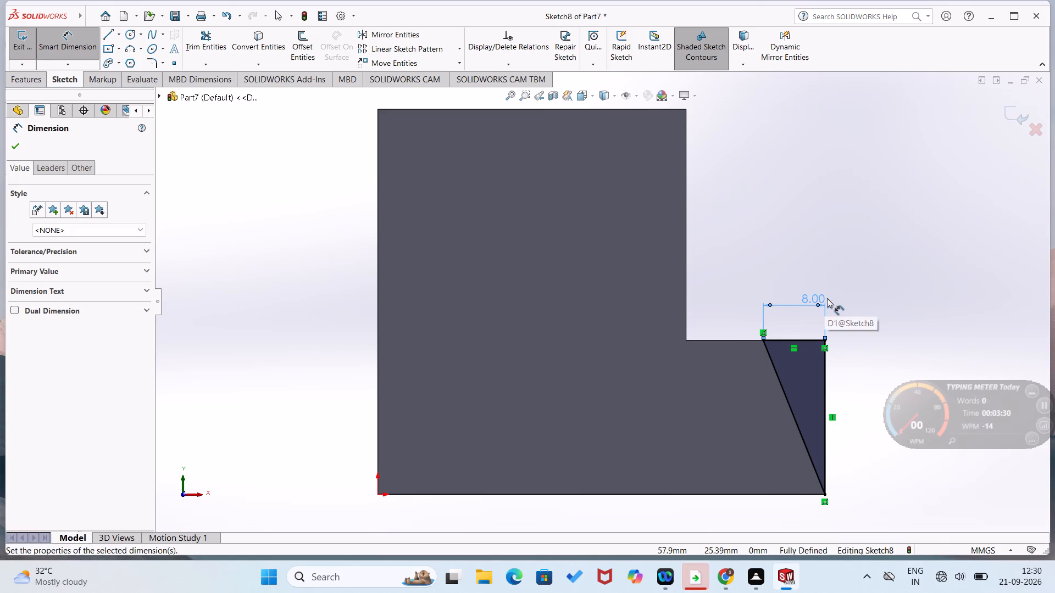
{"action": "left_click", "coordinate": [318, 206]}
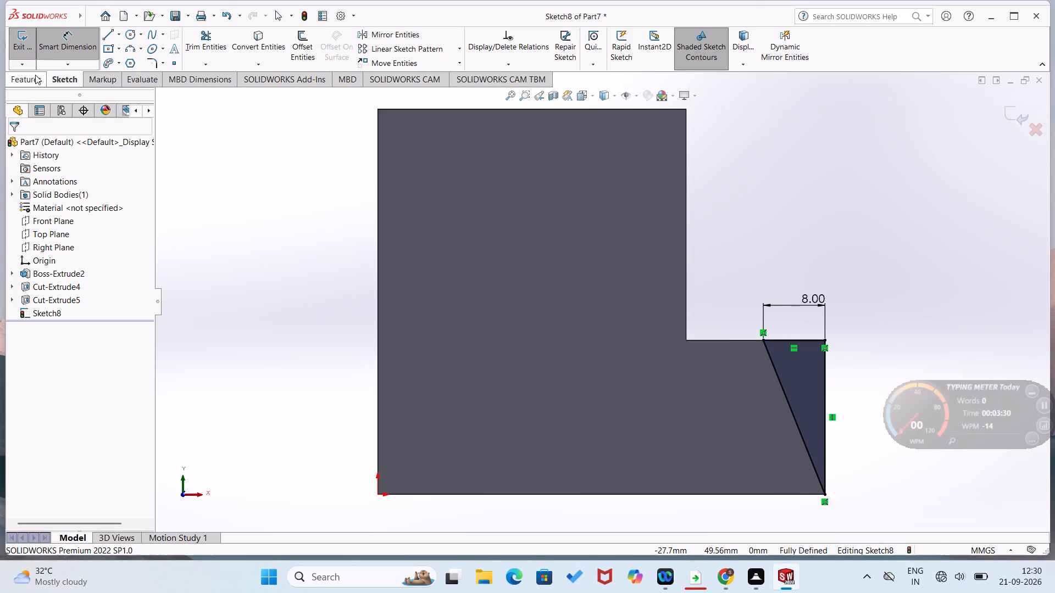
Cut-extrude the triangle Through All to slope the step's outer face along the block.
{"action": "left_click_drag", "start_coordinate": [30, 79], "coordinate": [40, 77]}
{"action": "left_click", "coordinate": [210, 46]}
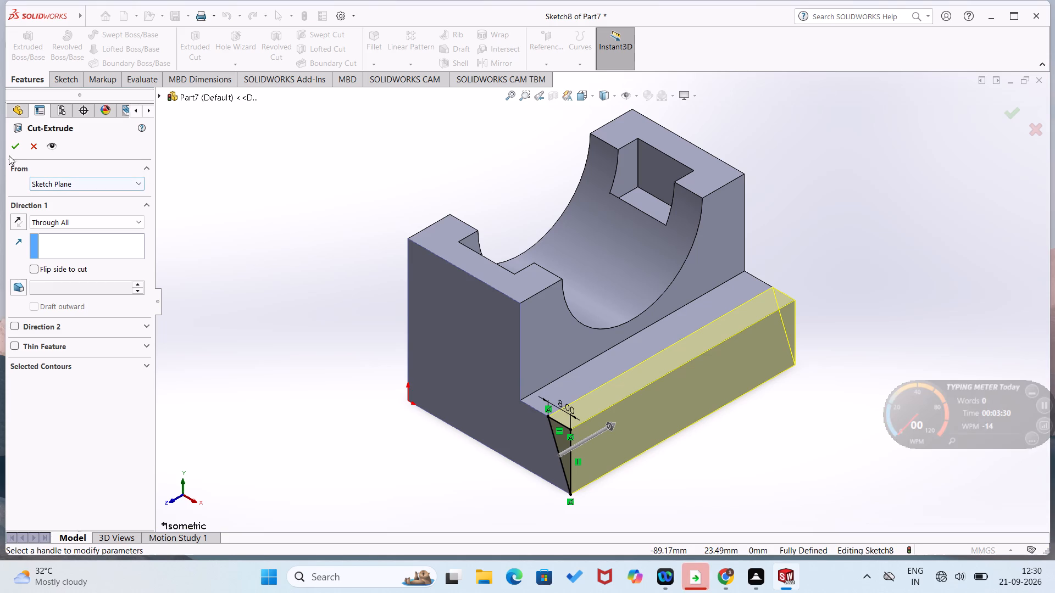
{"action": "left_click", "coordinate": [15, 150]}
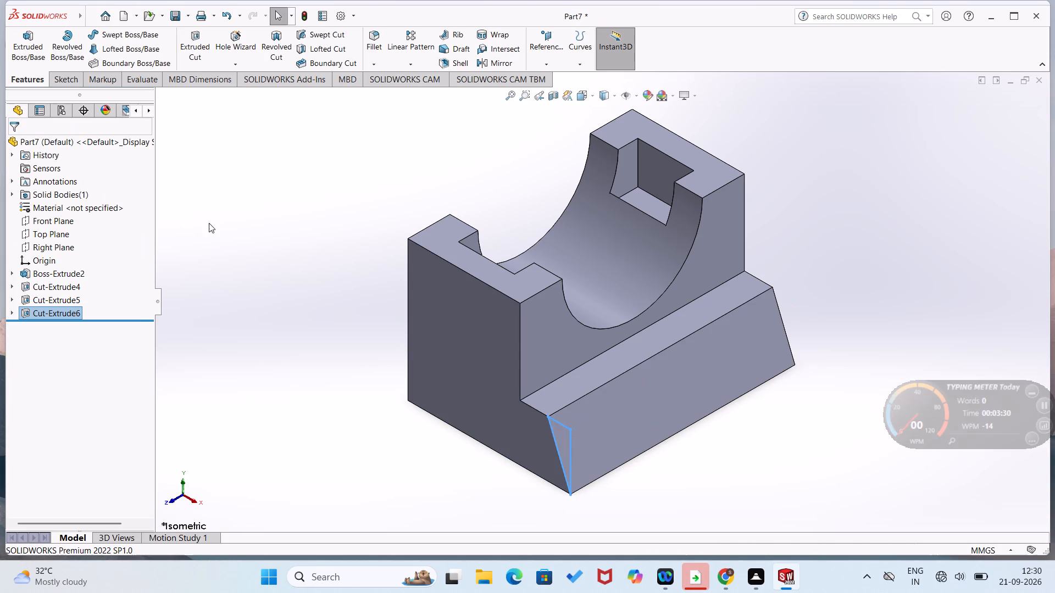
{"action": "left_click", "coordinate": [213, 221]}
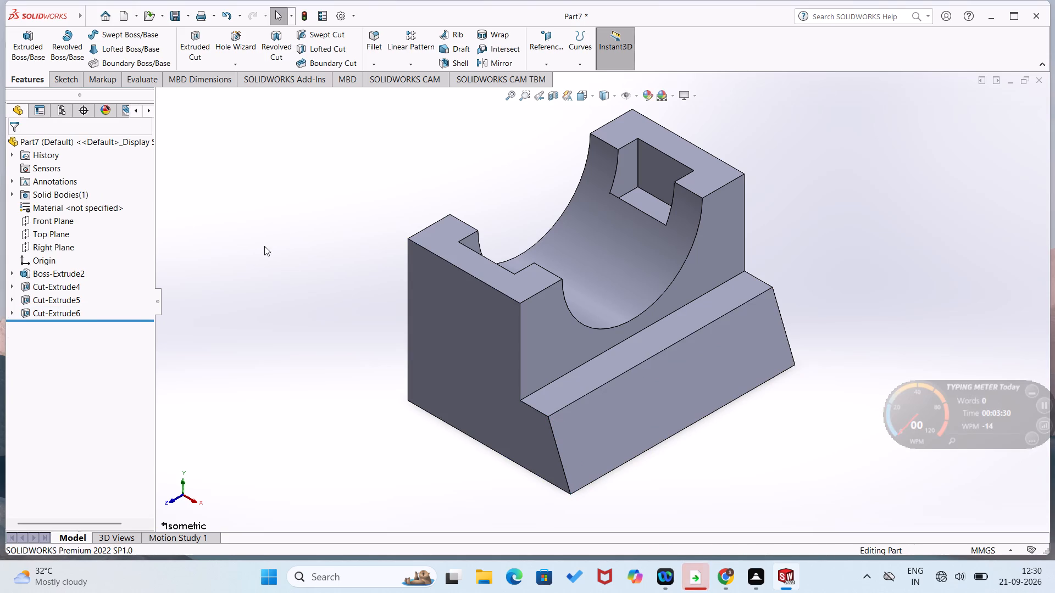
On the step's top face, sketch a rectangle of lines about 5.7 x 42.2 mm against the outer edge.
{"action": "right_click", "coordinate": [592, 377]}
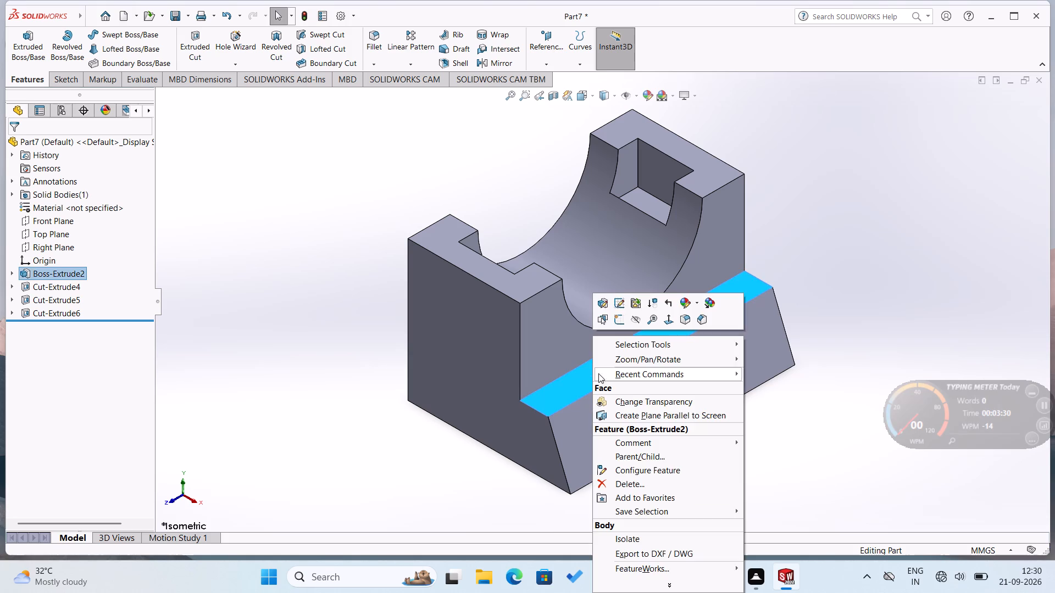
{"action": "left_click", "coordinate": [620, 320]}
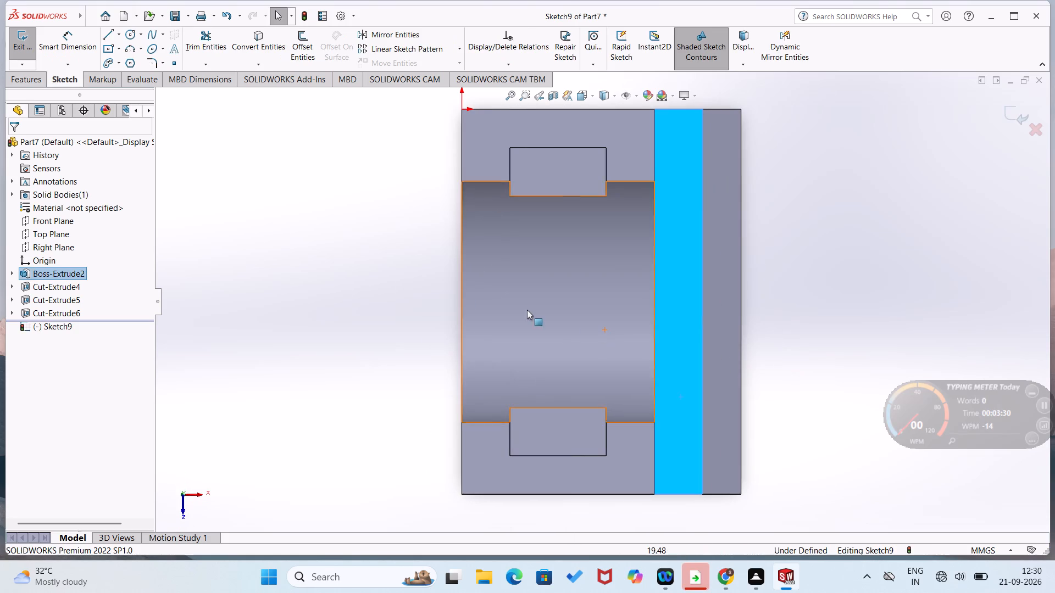
{"action": "left_click", "coordinate": [398, 264]}
{"action": "right_click_drag", "start_coordinate": [429, 245], "coordinate": [367, 262]}
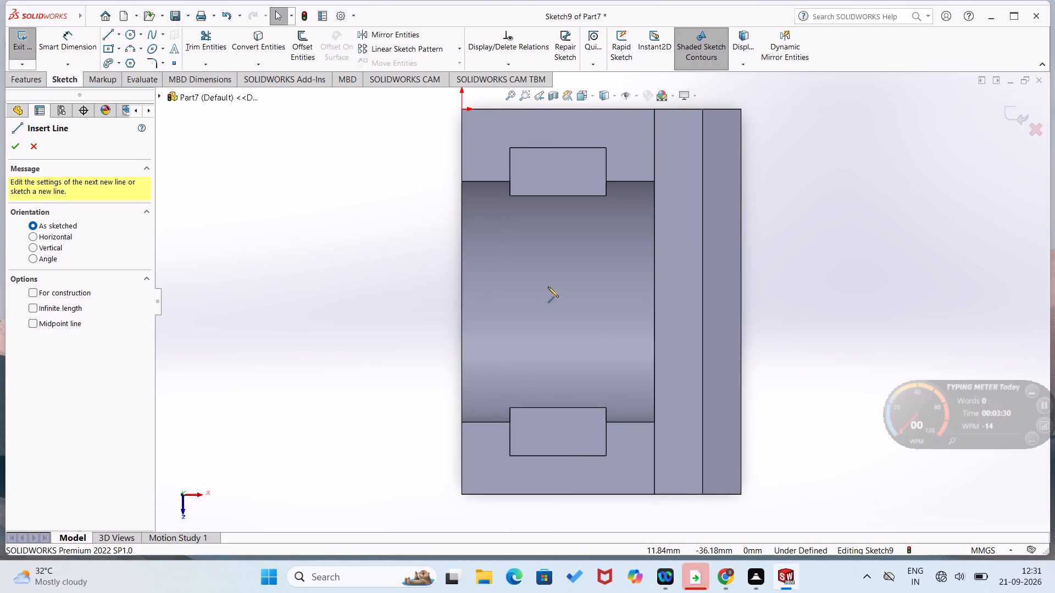
{"action": "left_click", "coordinate": [703, 204]}
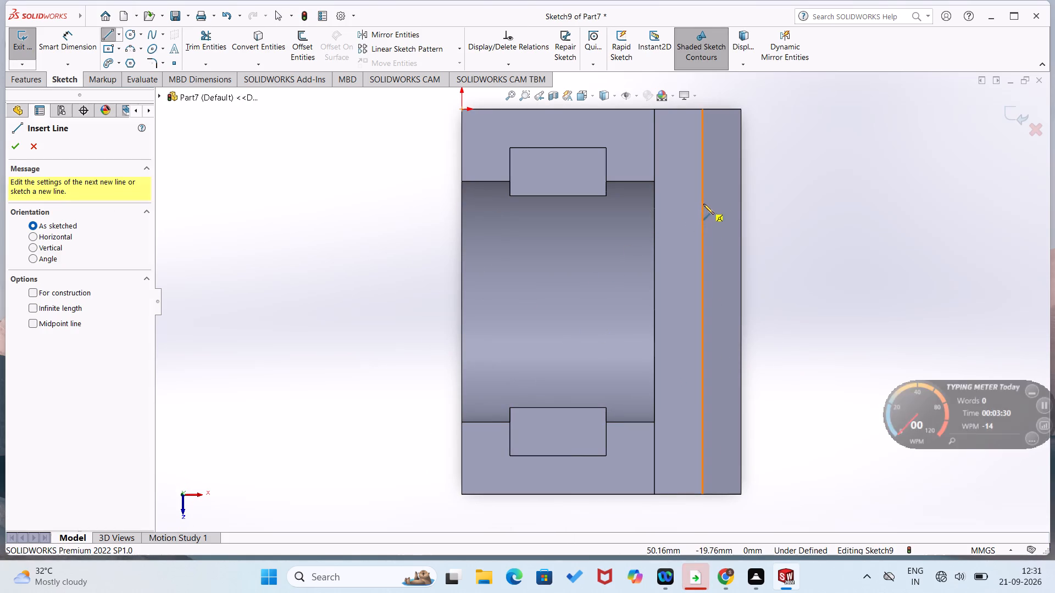
{"action": "left_click", "coordinate": [675, 204]}
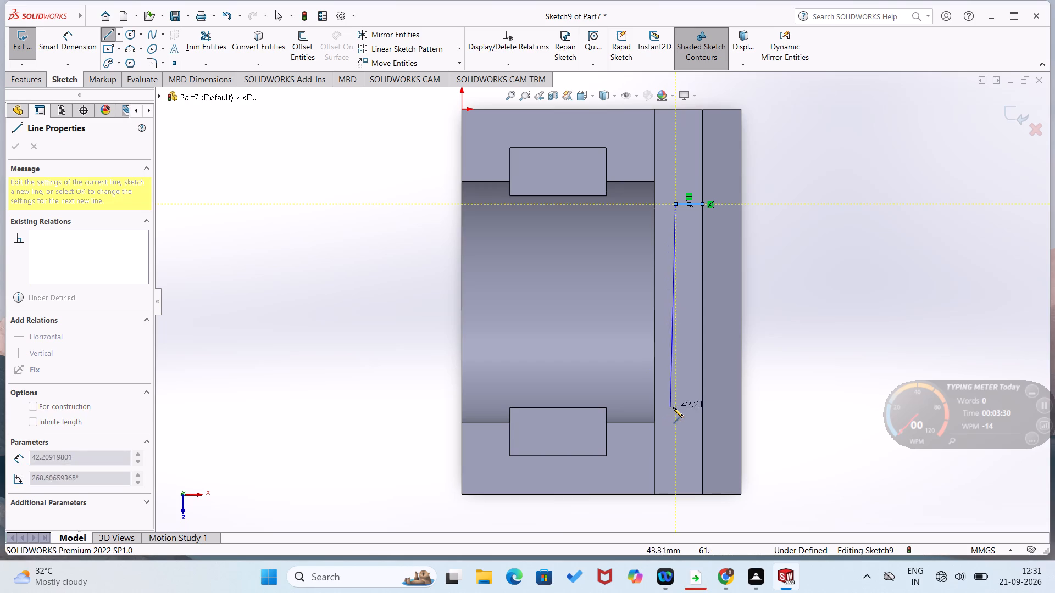
{"action": "left_click", "coordinate": [677, 407]}
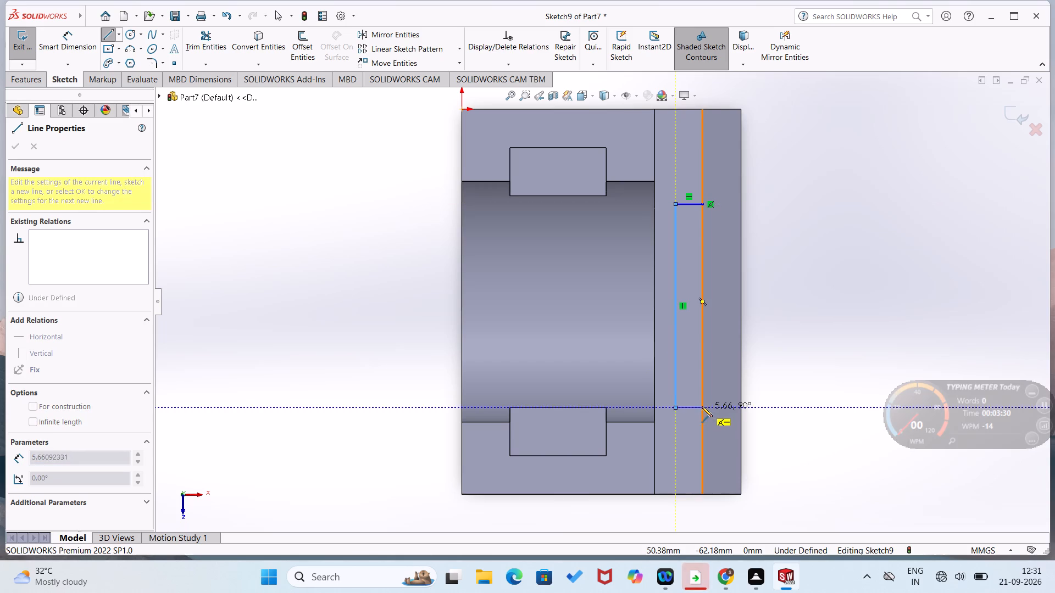
{"action": "left_click", "coordinate": [701, 405]}
{"action": "left_click", "coordinate": [703, 204]}
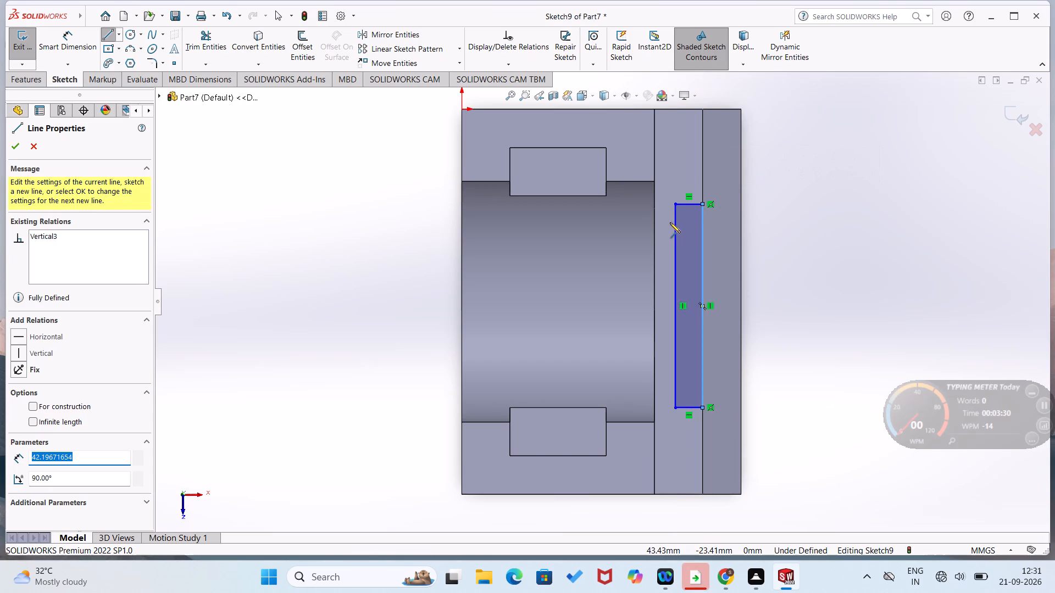
{"action": "right_click_drag", "start_coordinate": [419, 247], "coordinate": [277, 271]}
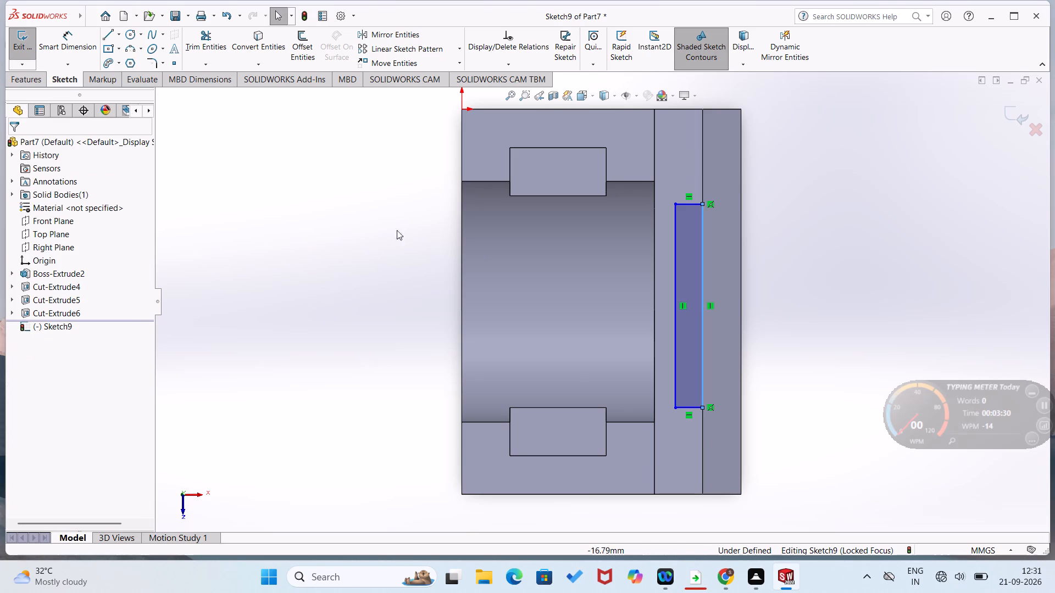
Dimension the rectangle on the step to 5 mm wide and 40 mm long.
{"action": "right_click_drag", "start_coordinate": [845, 286], "coordinate": [869, 193]}
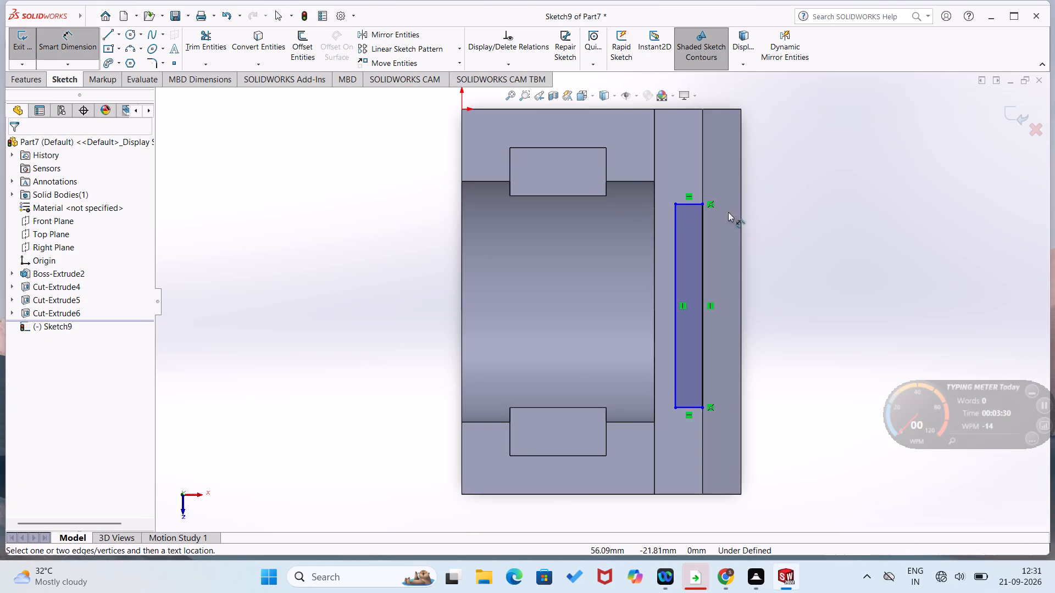
{"action": "left_click", "coordinate": [692, 202]}
{"action": "left_click", "coordinate": [695, 187]}
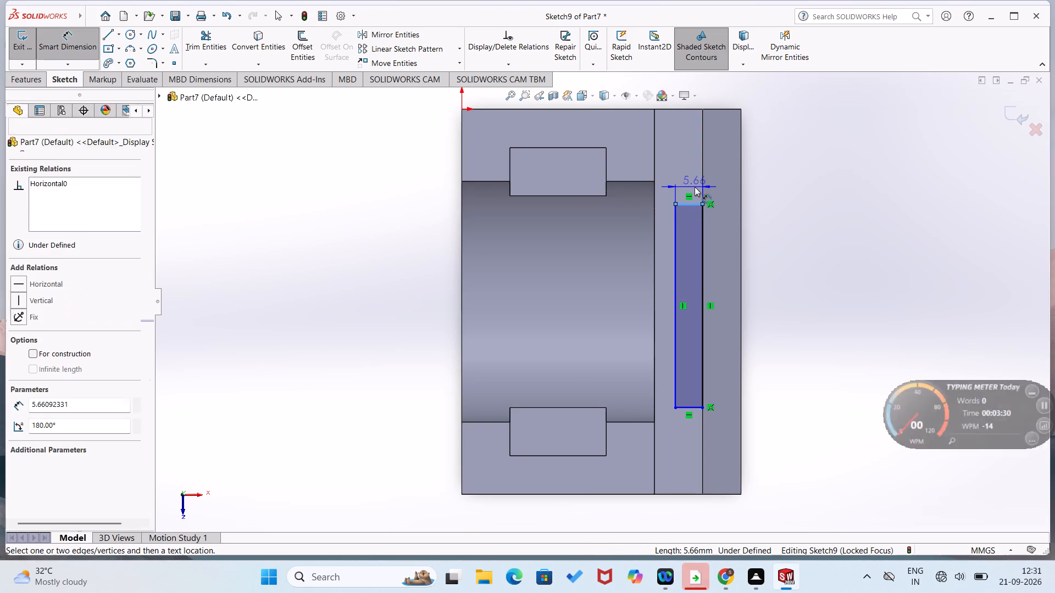
{"action": "key", "text": "5"}
{"action": "key", "text": "Return"}
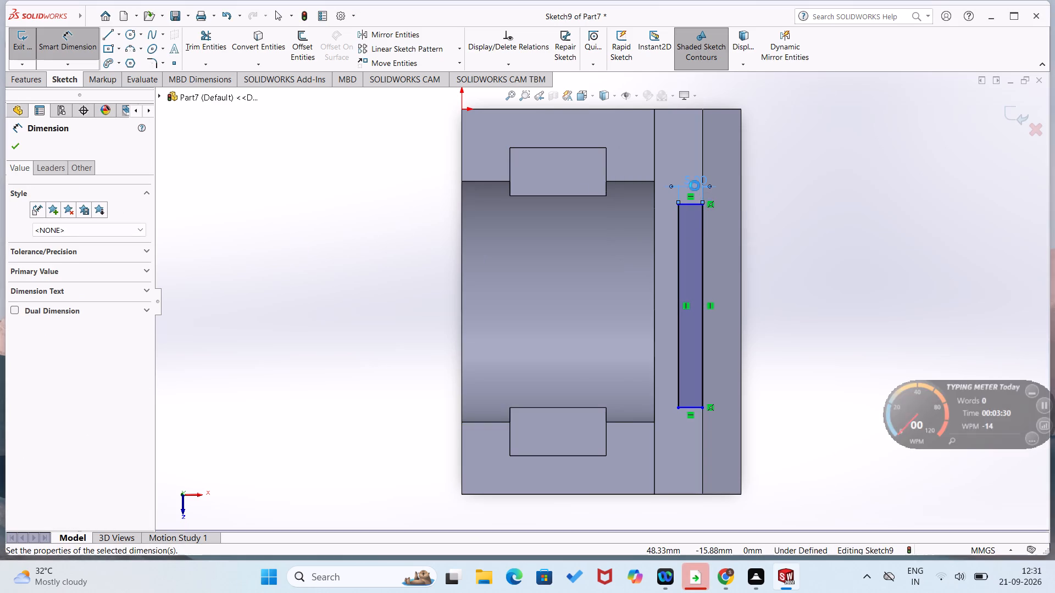
{"action": "left_click", "coordinate": [678, 246]}
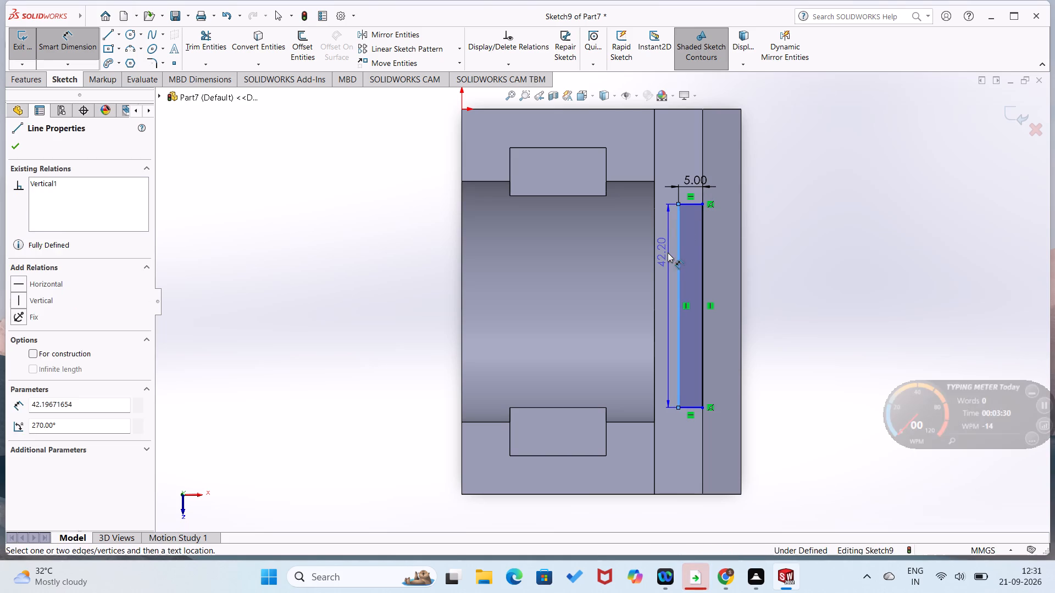
{"action": "left_click", "coordinate": [668, 253]}
{"action": "type", "text": "40"}
{"action": "key", "text": "Return"}
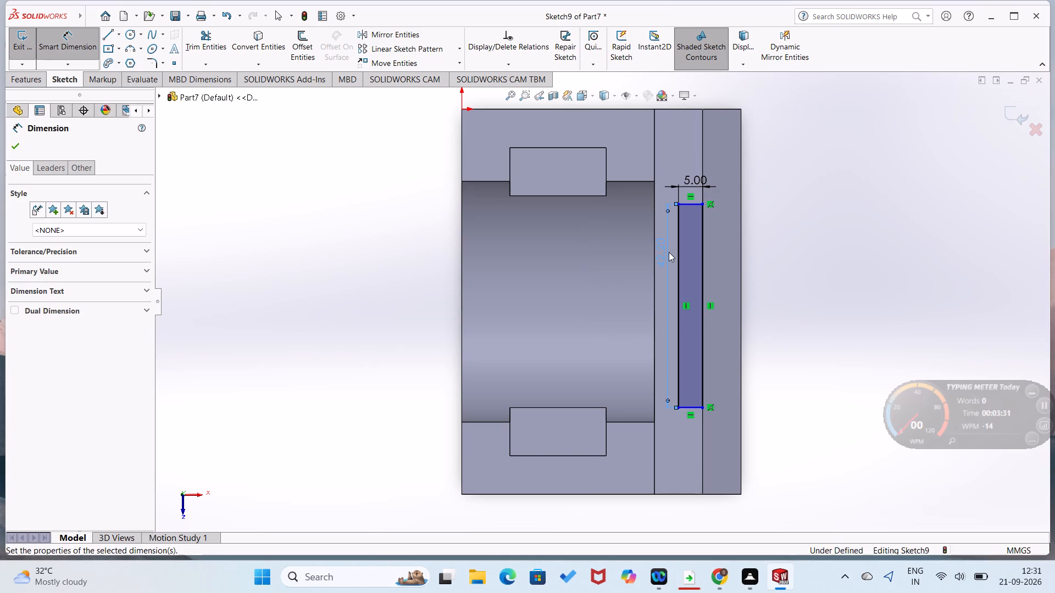
{"action": "left_click", "coordinate": [766, 272]}
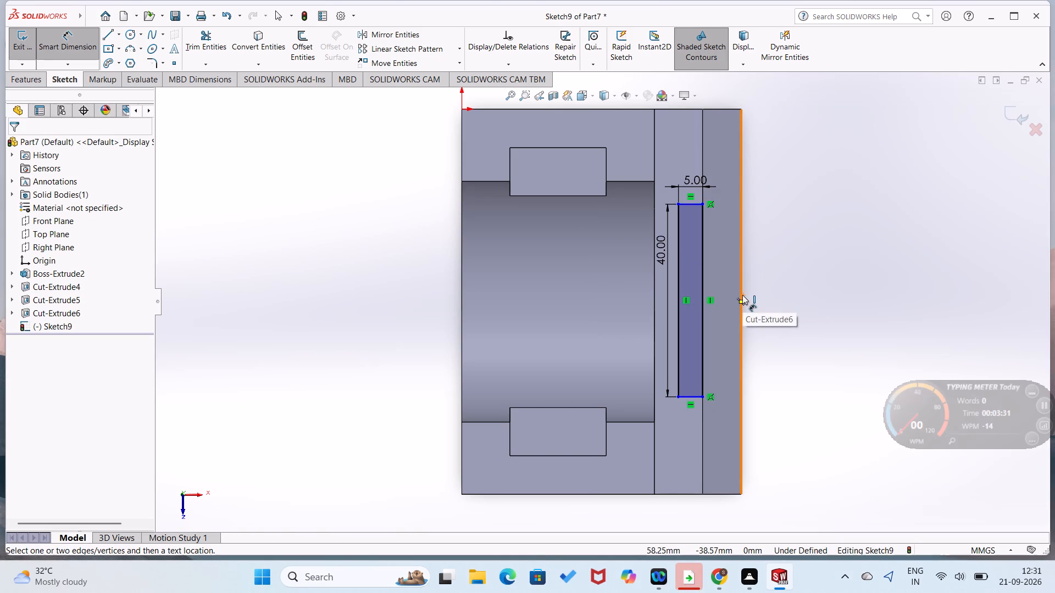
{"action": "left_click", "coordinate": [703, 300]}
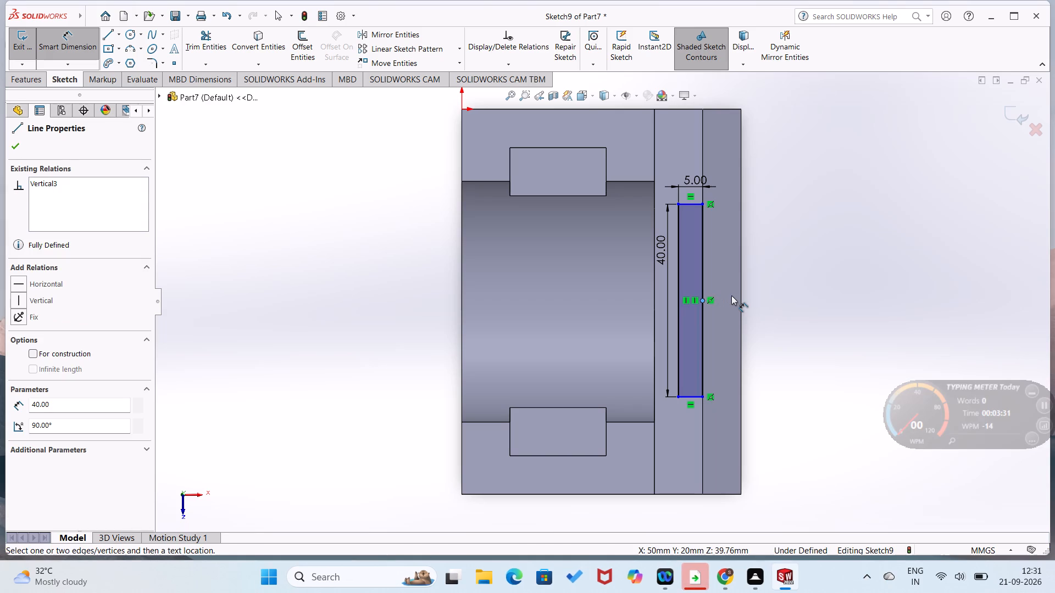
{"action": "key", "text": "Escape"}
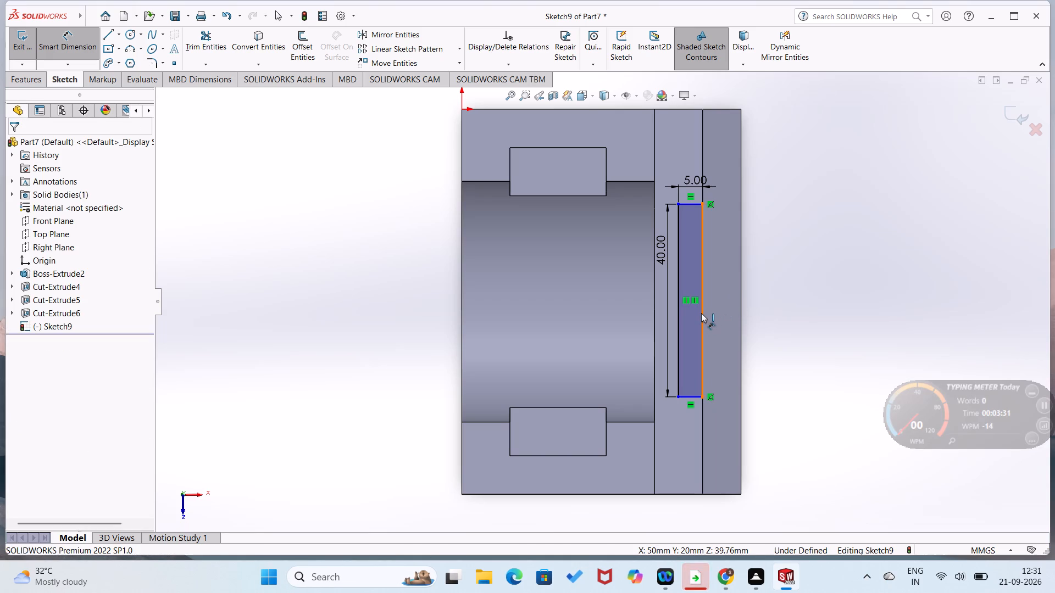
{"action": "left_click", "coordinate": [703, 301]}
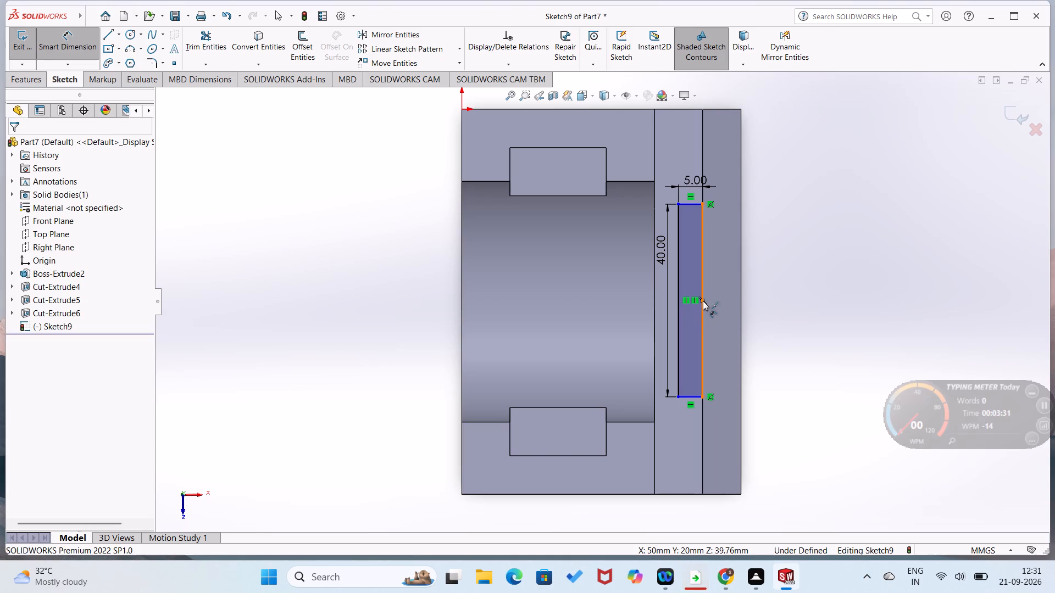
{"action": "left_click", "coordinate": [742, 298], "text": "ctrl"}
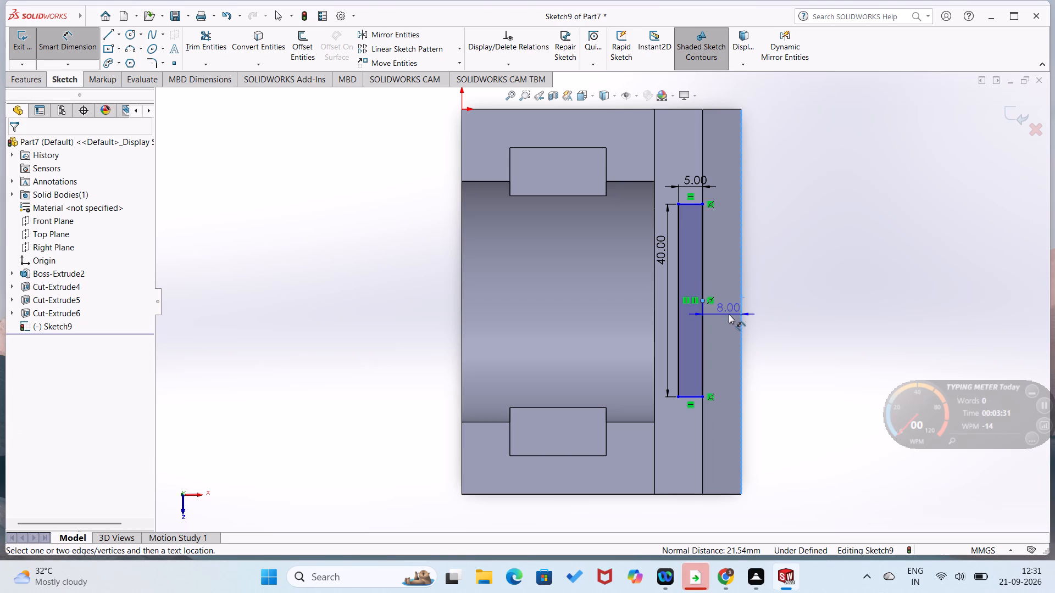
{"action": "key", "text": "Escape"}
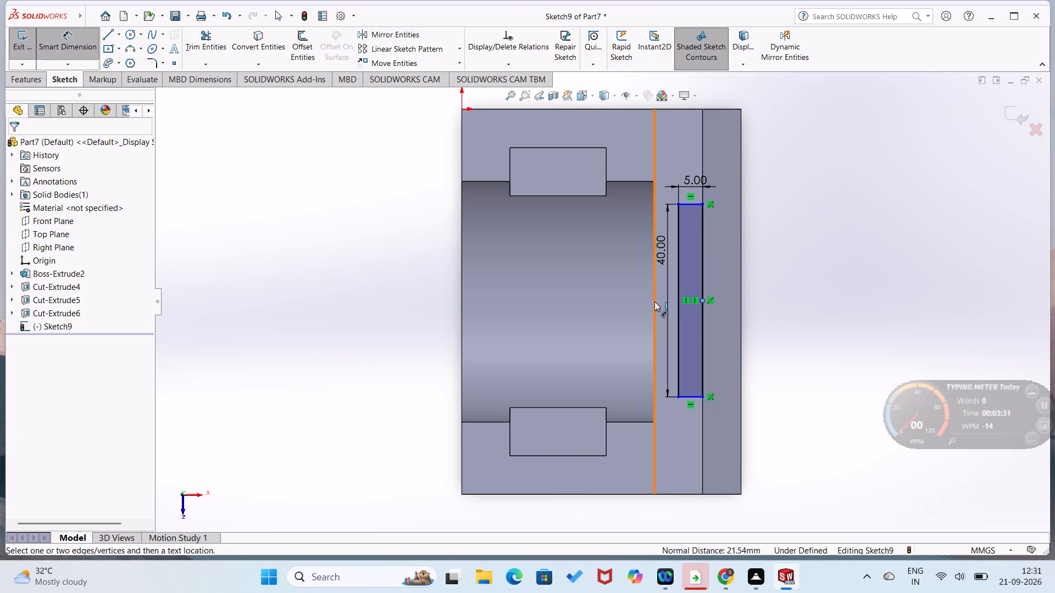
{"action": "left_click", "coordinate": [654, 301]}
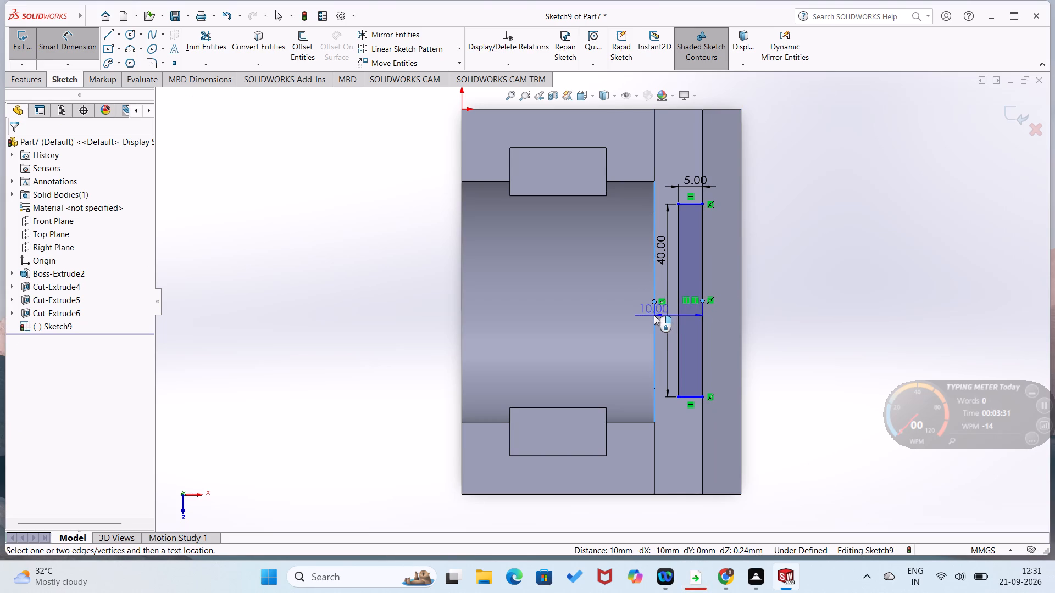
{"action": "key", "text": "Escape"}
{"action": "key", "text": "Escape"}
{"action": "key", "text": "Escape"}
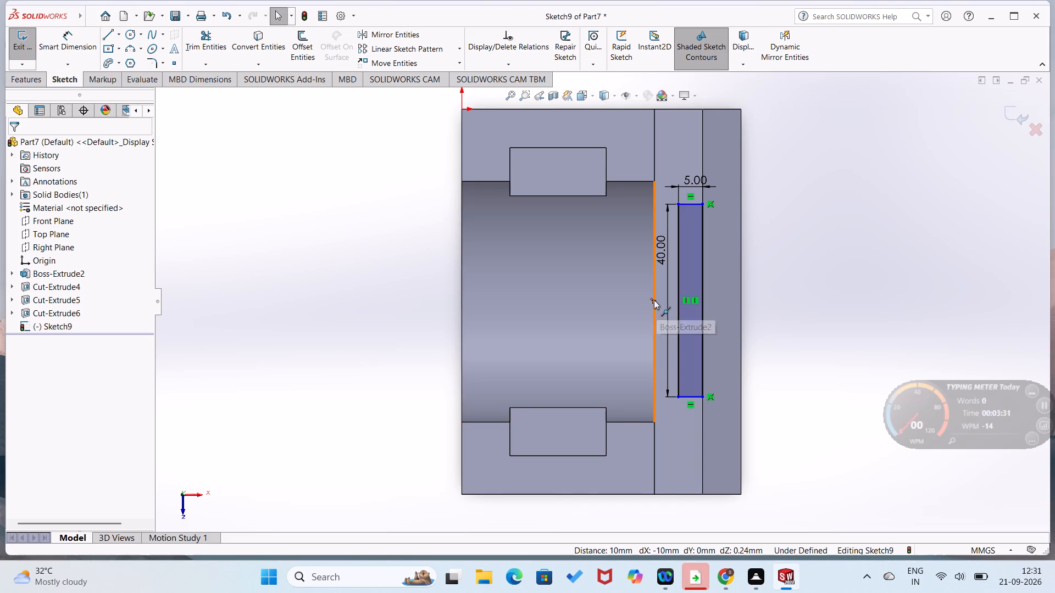
Add a horizontal relation between the midpoints of the step's inner edge and the rectangle's outer long side.
{"action": "left_click", "coordinate": [653, 299], "text": "ctrl"}
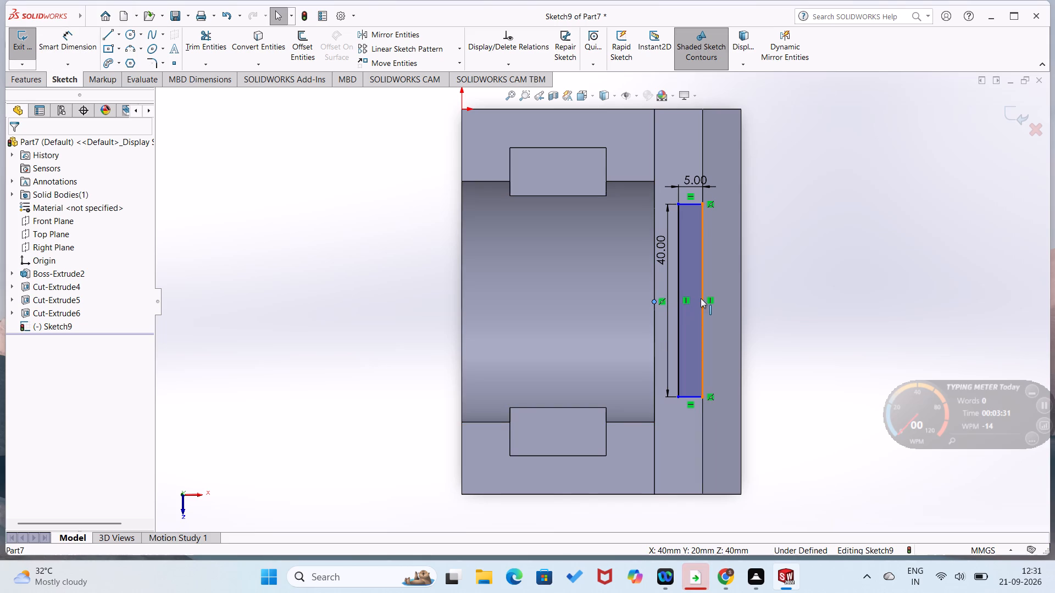
{"action": "left_click", "coordinate": [703, 299], "text": "ctrl"}
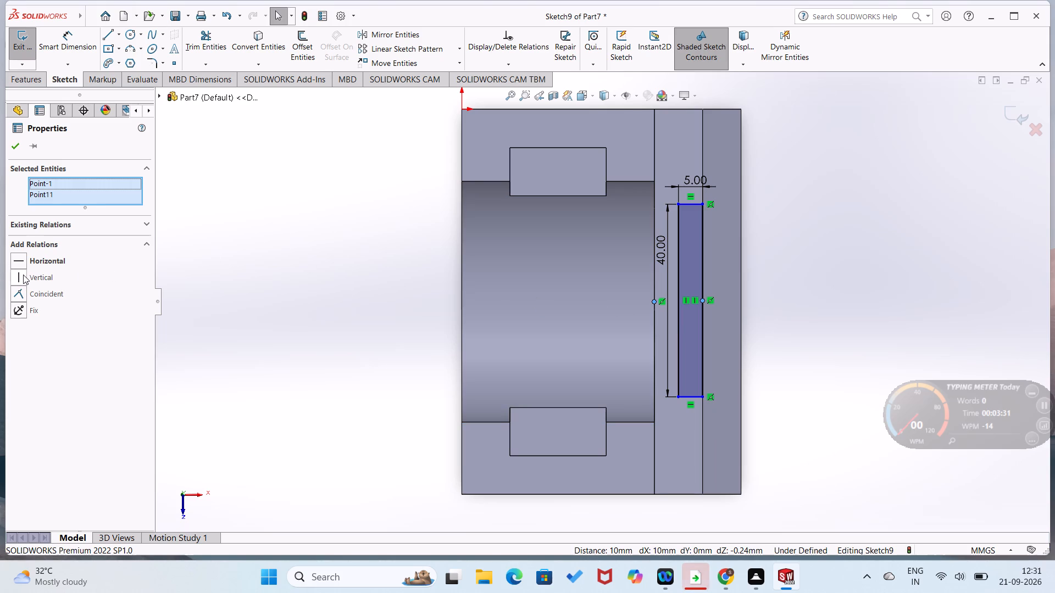
{"action": "left_click", "coordinate": [18, 257]}
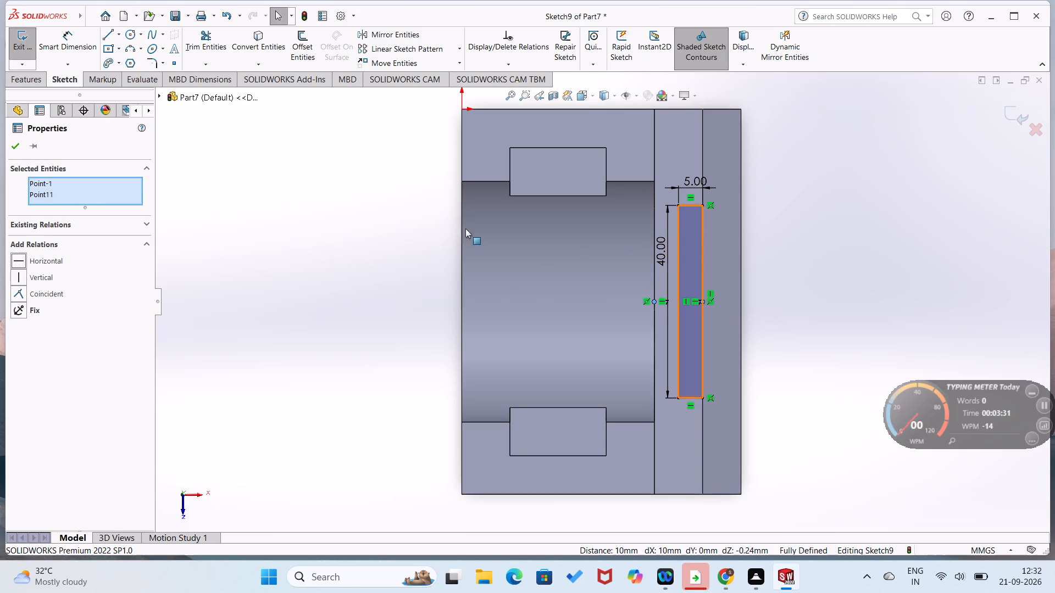
{"action": "left_click", "coordinate": [11, 149]}
{"action": "left_click", "coordinate": [148, 182]}
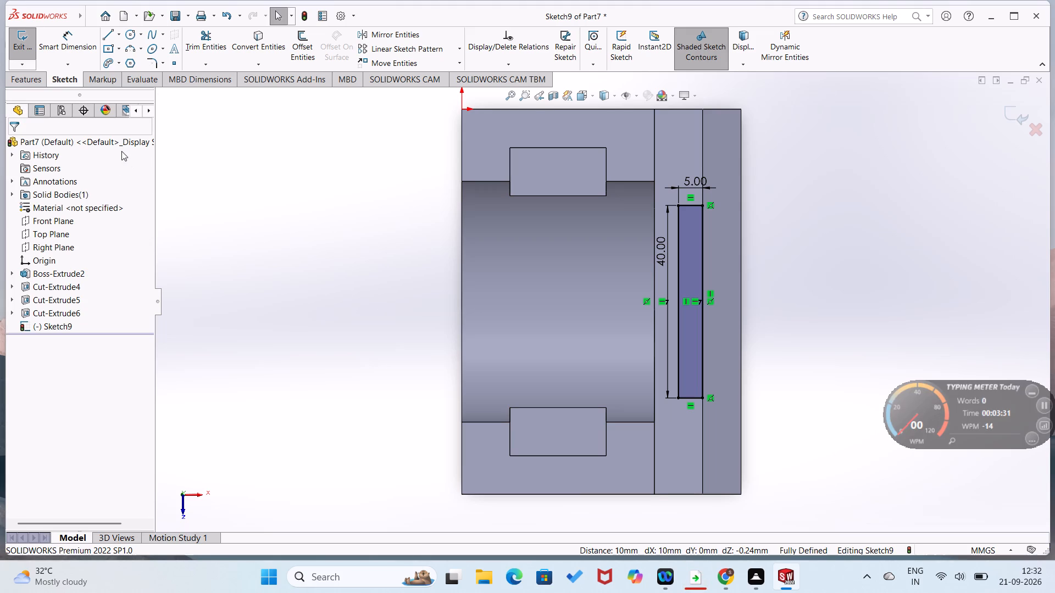
Cut-extrude the 5 x 40 mm rectangle Blind to a depth of 11 mm into the step.
{"action": "left_click", "coordinate": [18, 77]}
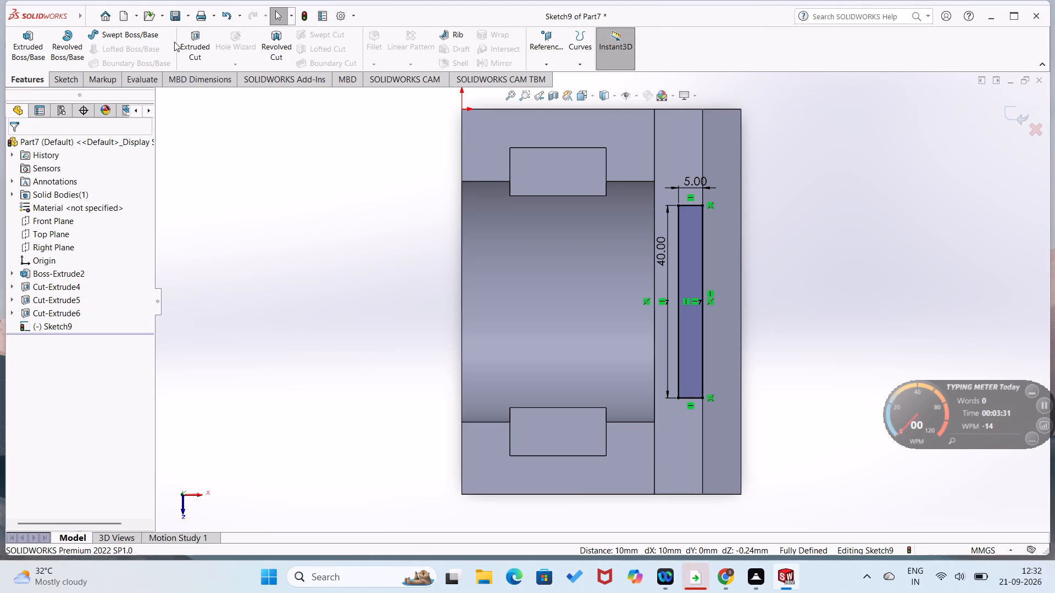
{"action": "left_click", "coordinate": [198, 48]}
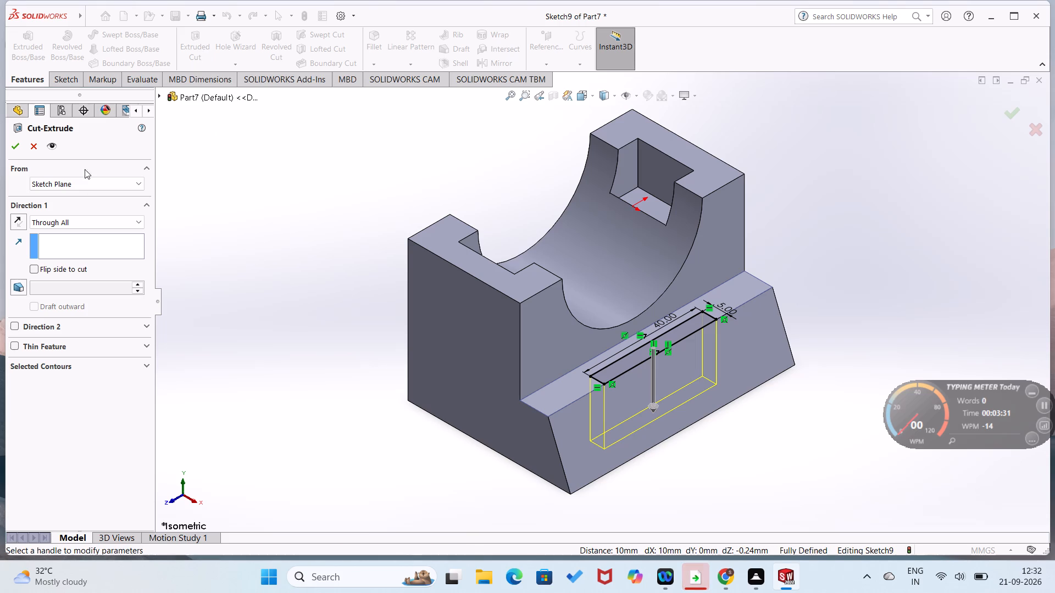
{"action": "left_click", "coordinate": [139, 222]}
{"action": "left_click", "coordinate": [139, 232]}
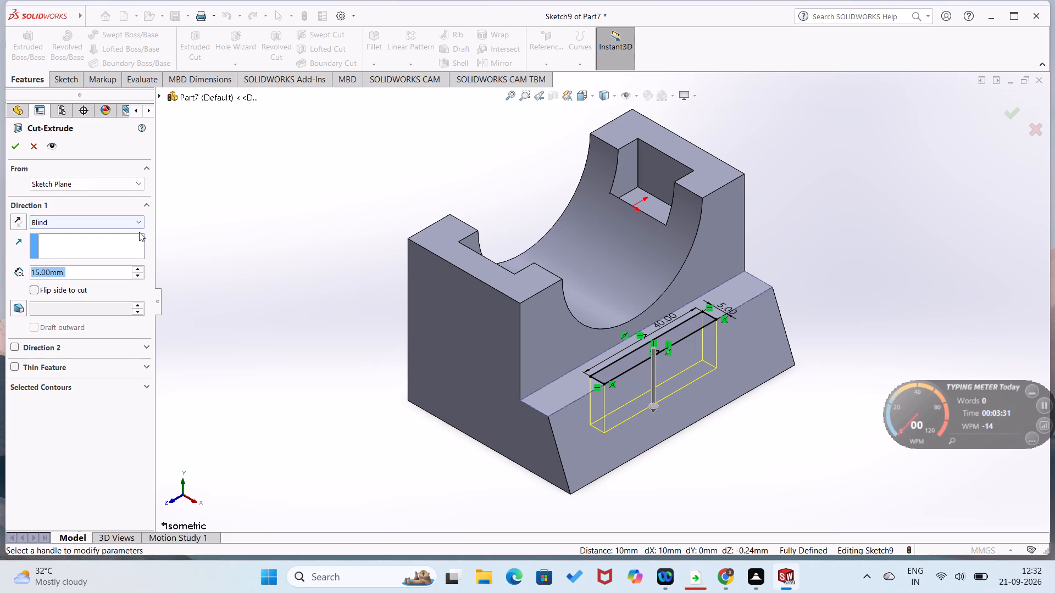
{"action": "type", "text": "11"}
{"action": "key", "text": "Return"}
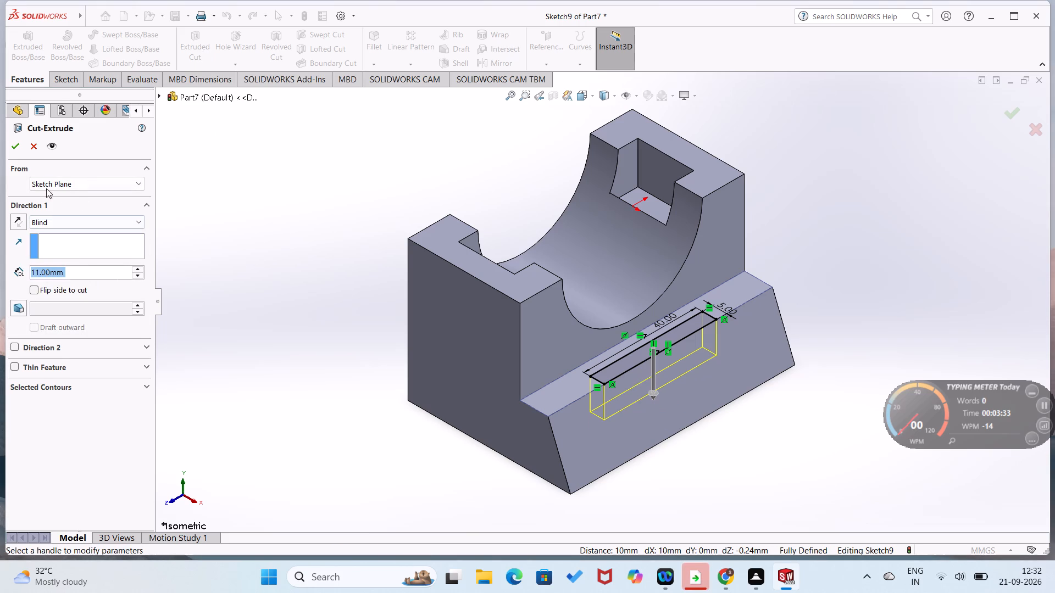
{"action": "left_click", "coordinate": [13, 139]}
{"action": "left_click", "coordinate": [189, 253]}
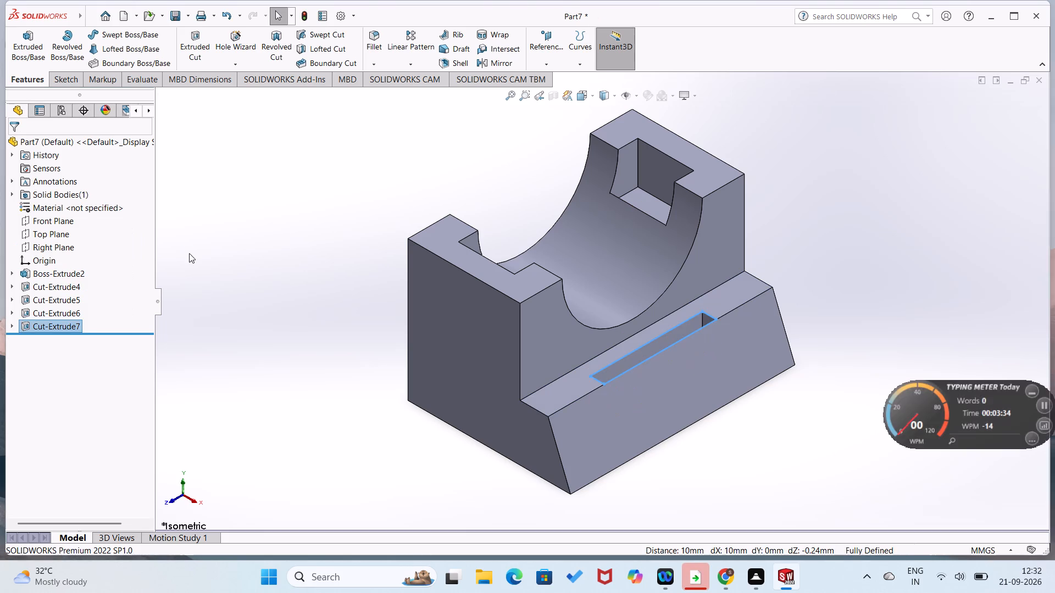
On the sloped face, sketch three connected lines between the slot's two outer corners, extending about 8 mm down the face.
{"action": "right_click", "coordinate": [619, 427]}
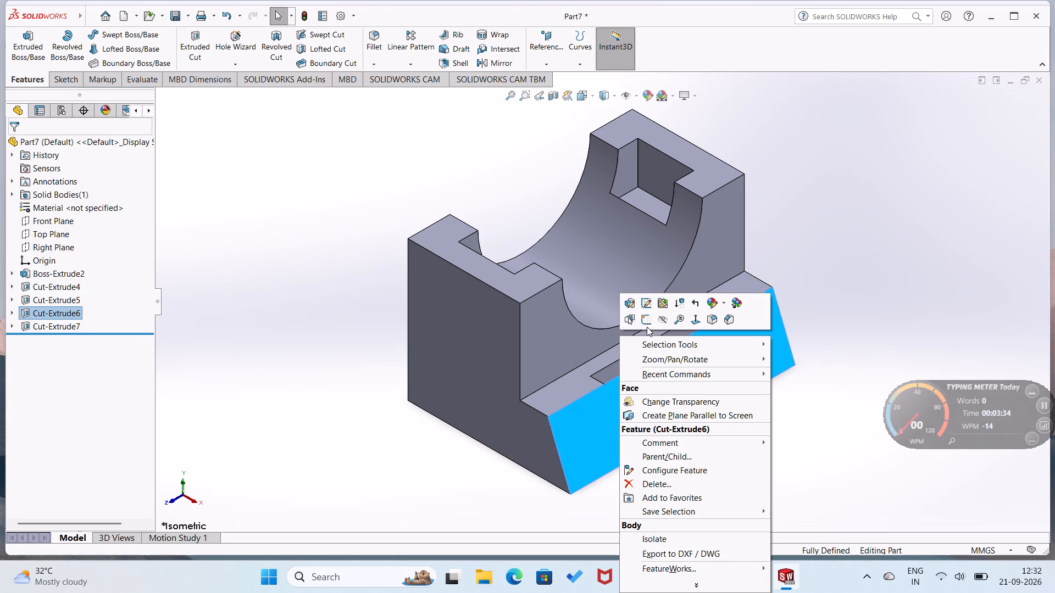
{"action": "left_click", "coordinate": [646, 318]}
{"action": "left_click", "coordinate": [373, 304]}
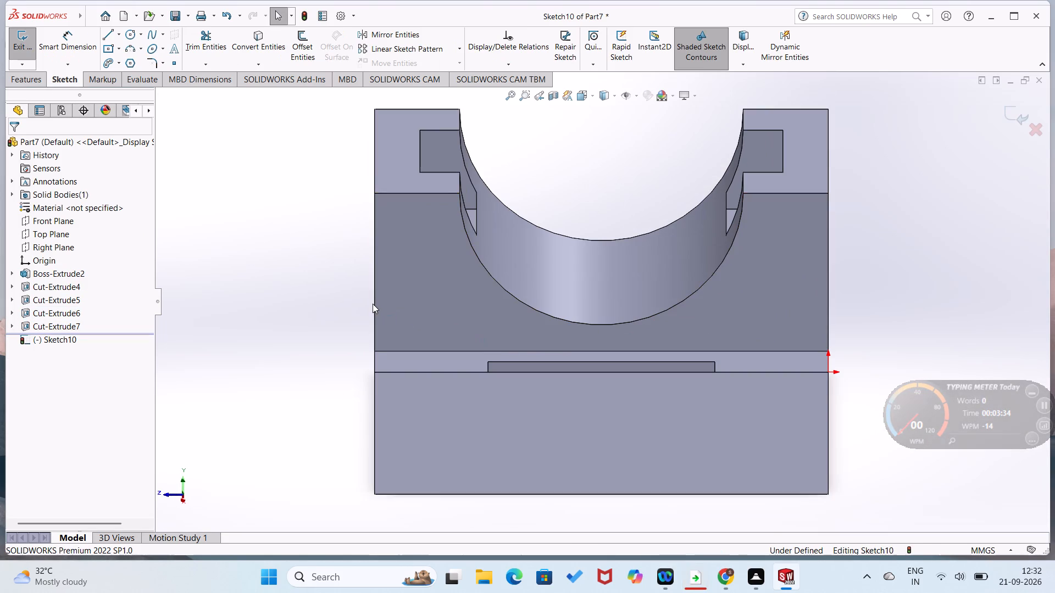
{"action": "right_click_drag", "start_coordinate": [320, 246], "coordinate": [257, 300]}
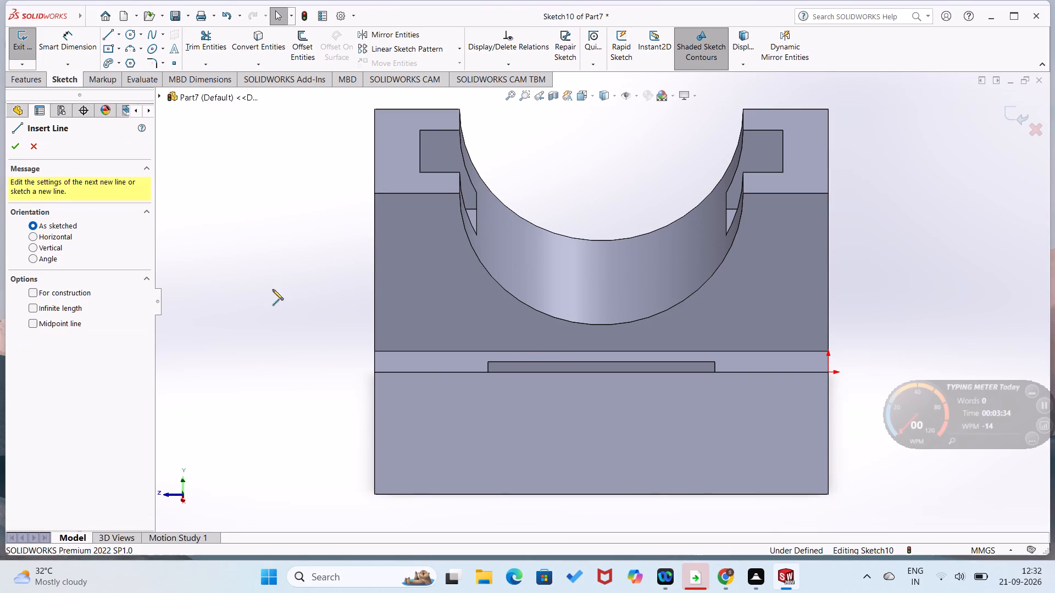
{"action": "left_click", "coordinate": [488, 373]}
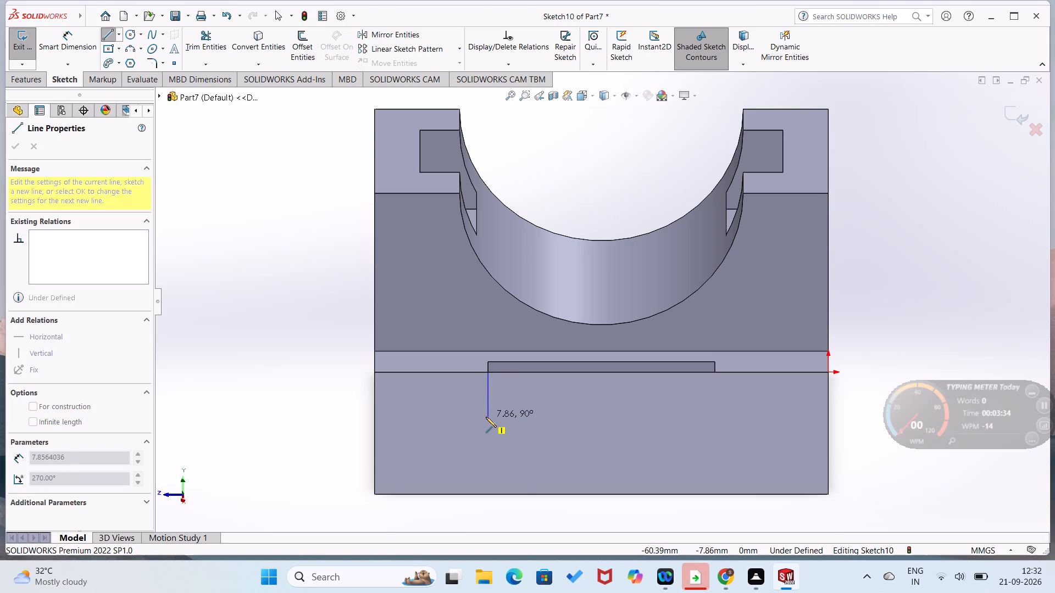
{"action": "left_click", "coordinate": [486, 418]}
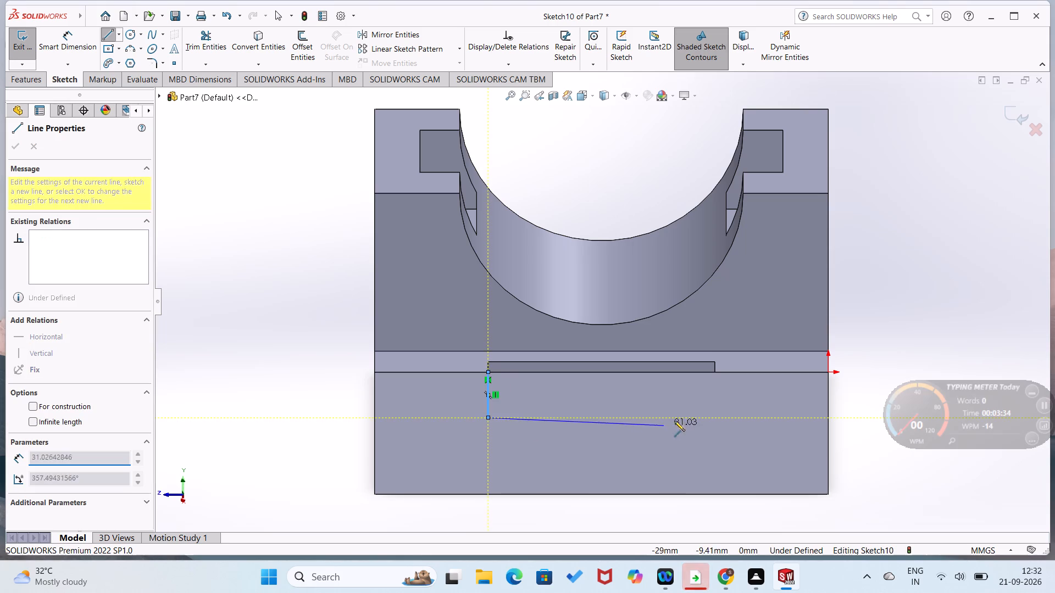
{"action": "left_click", "coordinate": [712, 418]}
{"action": "left_click", "coordinate": [713, 371]}
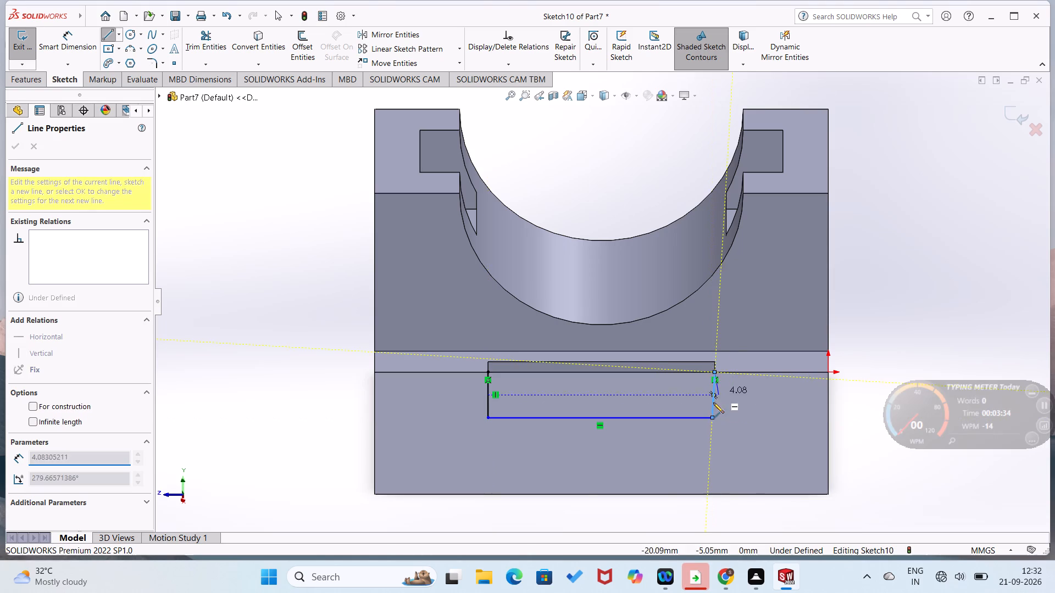
Make the slanted closing side line of the sloped-face profile vertical.
{"action": "right_click_drag", "start_coordinate": [713, 402], "coordinate": [730, 334]}
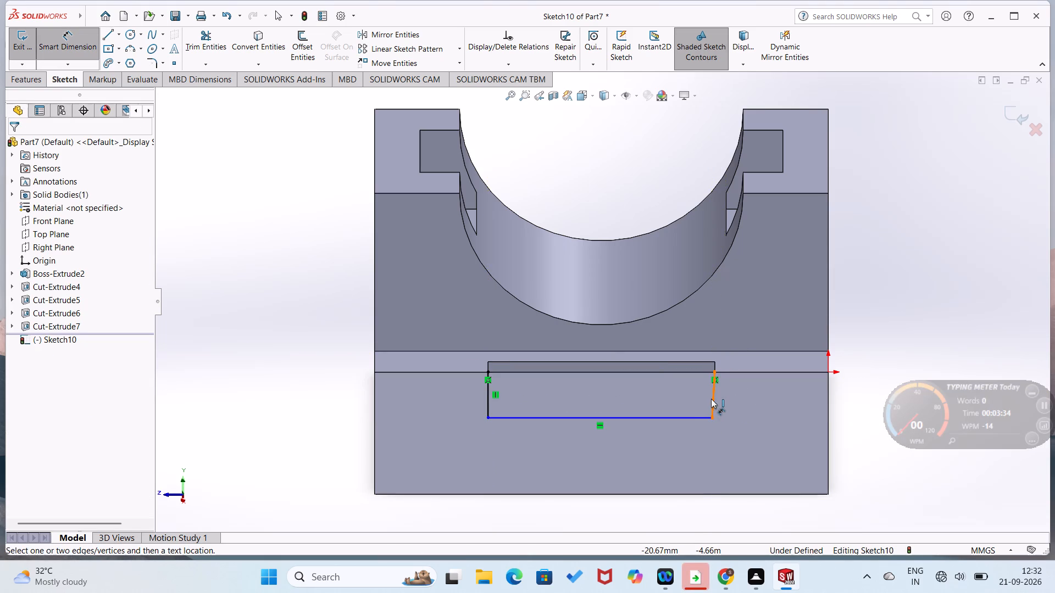
{"action": "key", "text": "Escape"}
{"action": "right_click", "coordinate": [711, 399]}
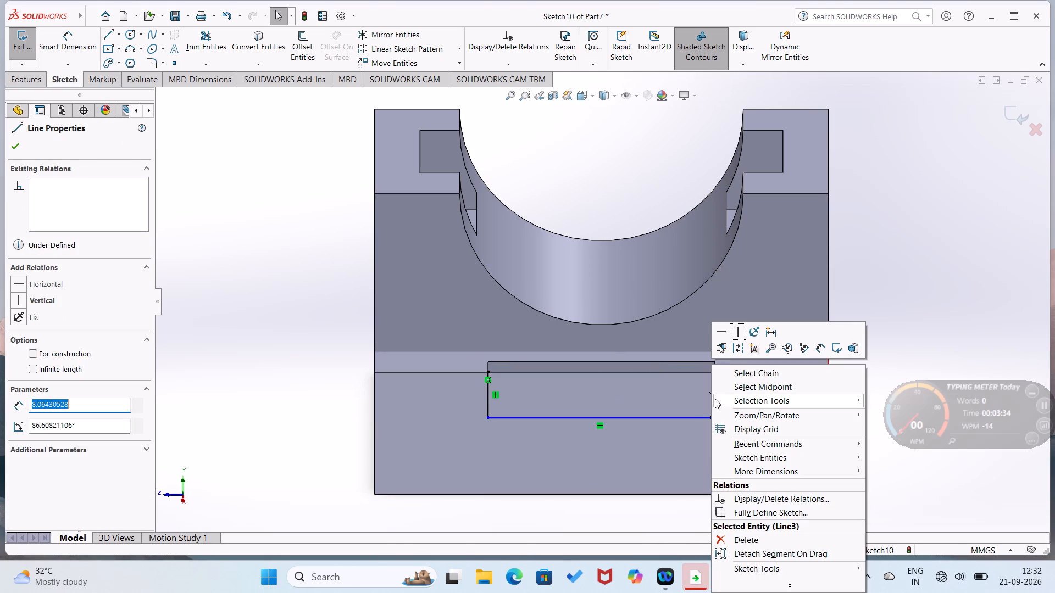
{"action": "left_click", "coordinate": [737, 332]}
{"action": "left_click", "coordinate": [243, 270]}
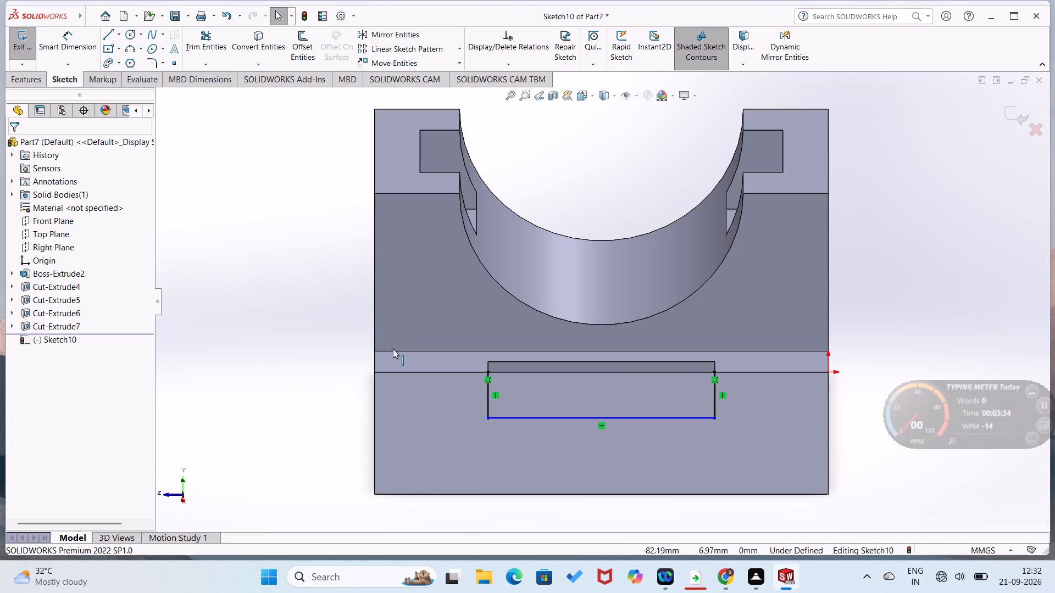
Dimension the profile's opposite vertical side to 11 mm.
{"action": "left_click", "coordinate": [486, 398]}
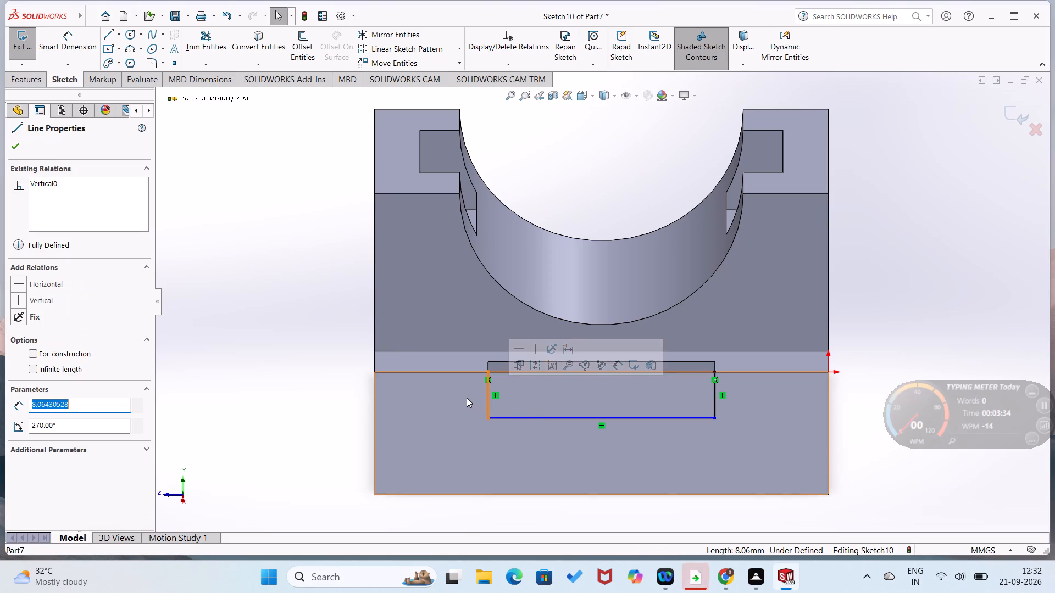
{"action": "right_click_drag", "start_coordinate": [340, 366], "coordinate": [367, 250]}
{"action": "left_click", "coordinate": [487, 395]}
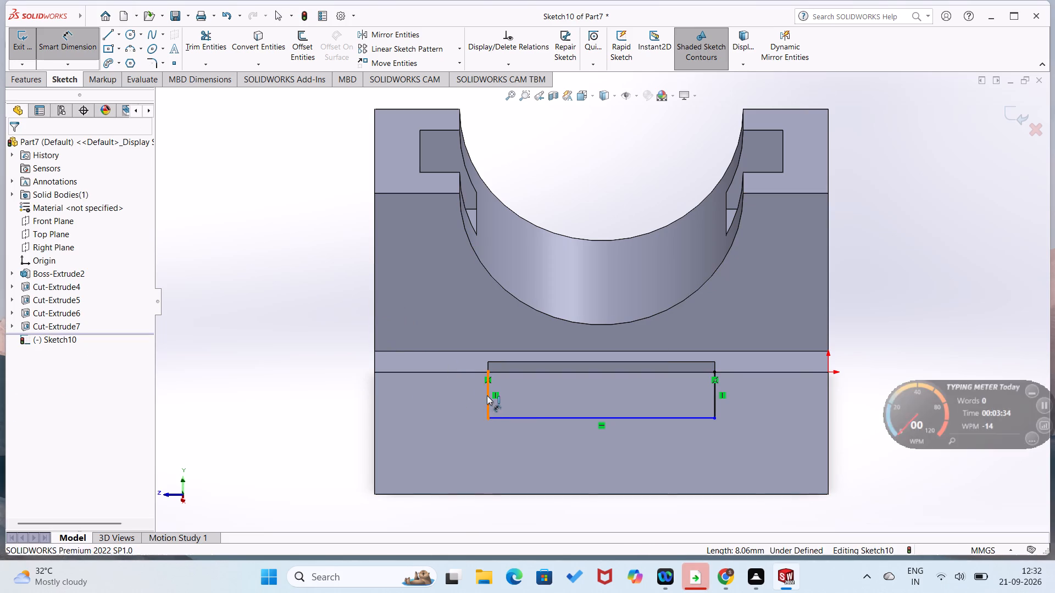
{"action": "left_click", "coordinate": [460, 394]}
{"action": "type", "text": "11"}
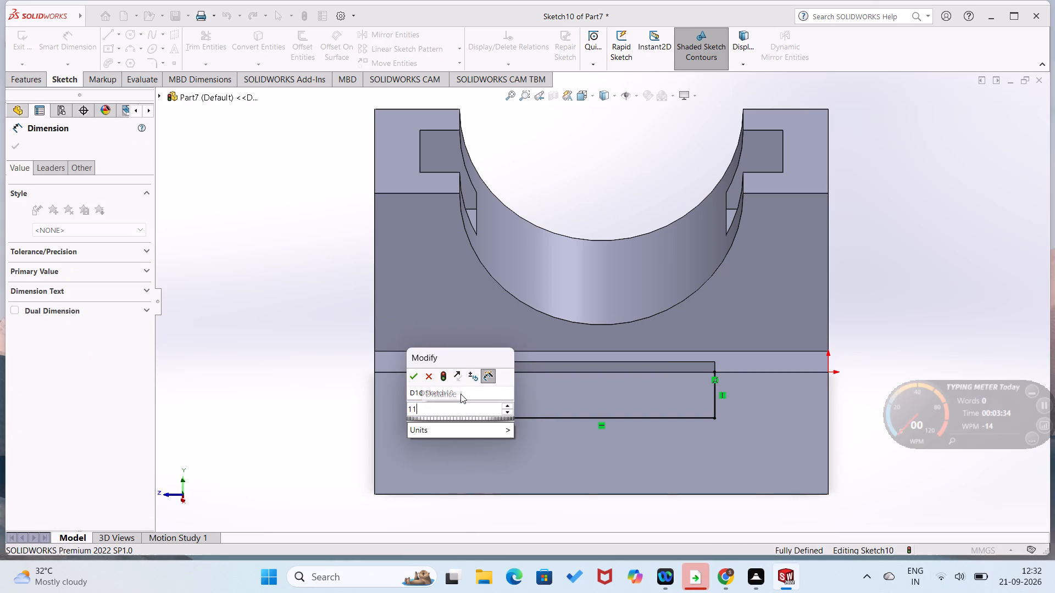
{"action": "key", "text": "Return"}
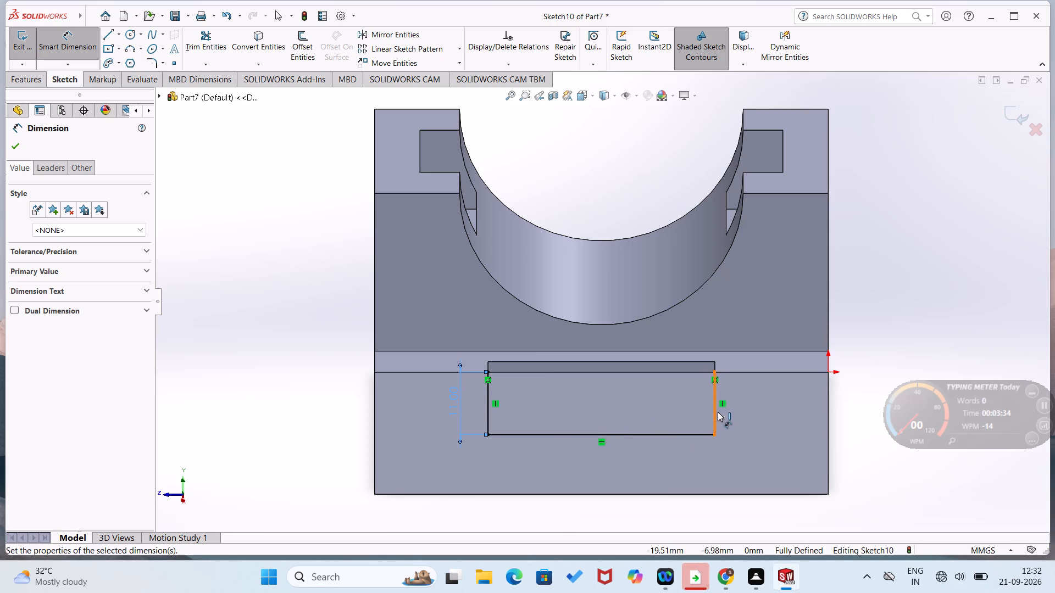
{"action": "left_click", "coordinate": [292, 355]}
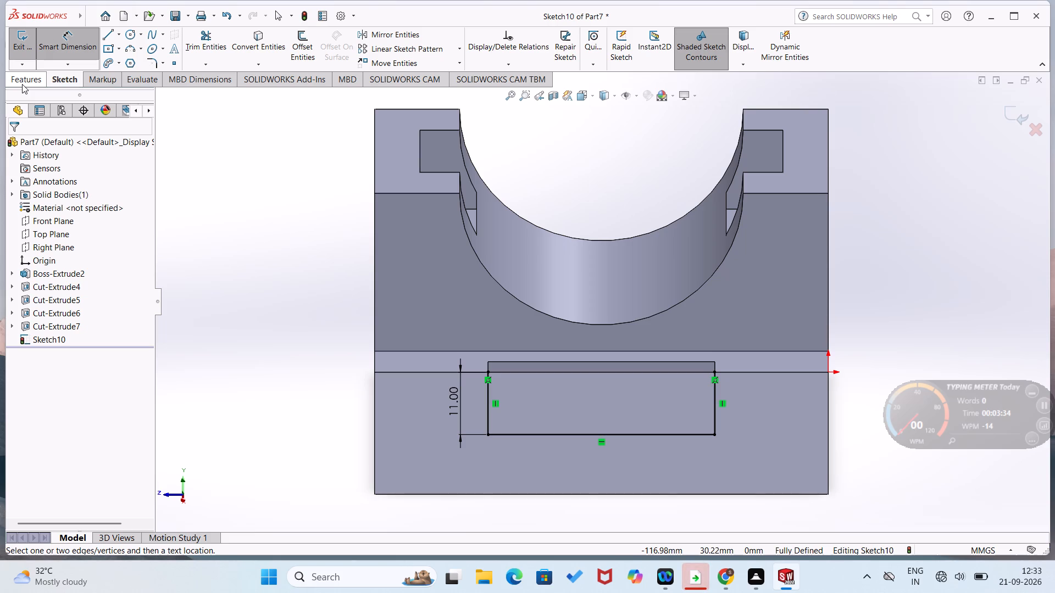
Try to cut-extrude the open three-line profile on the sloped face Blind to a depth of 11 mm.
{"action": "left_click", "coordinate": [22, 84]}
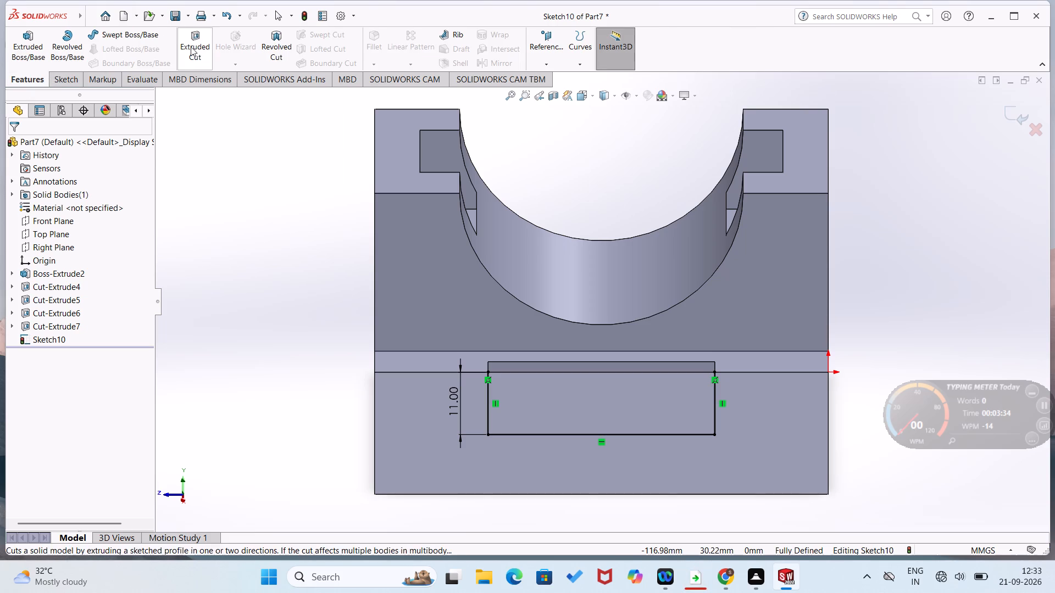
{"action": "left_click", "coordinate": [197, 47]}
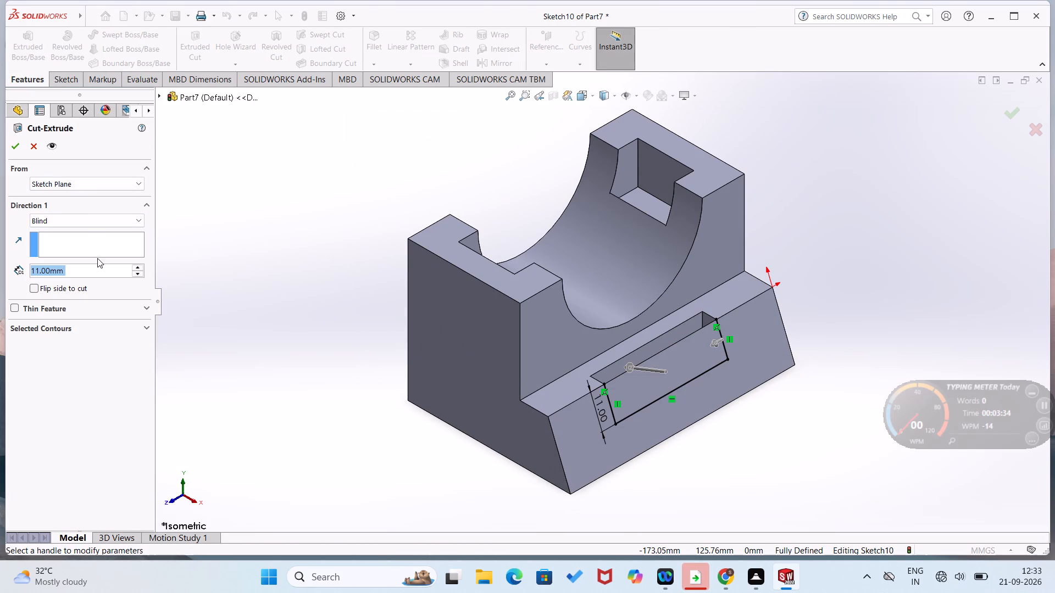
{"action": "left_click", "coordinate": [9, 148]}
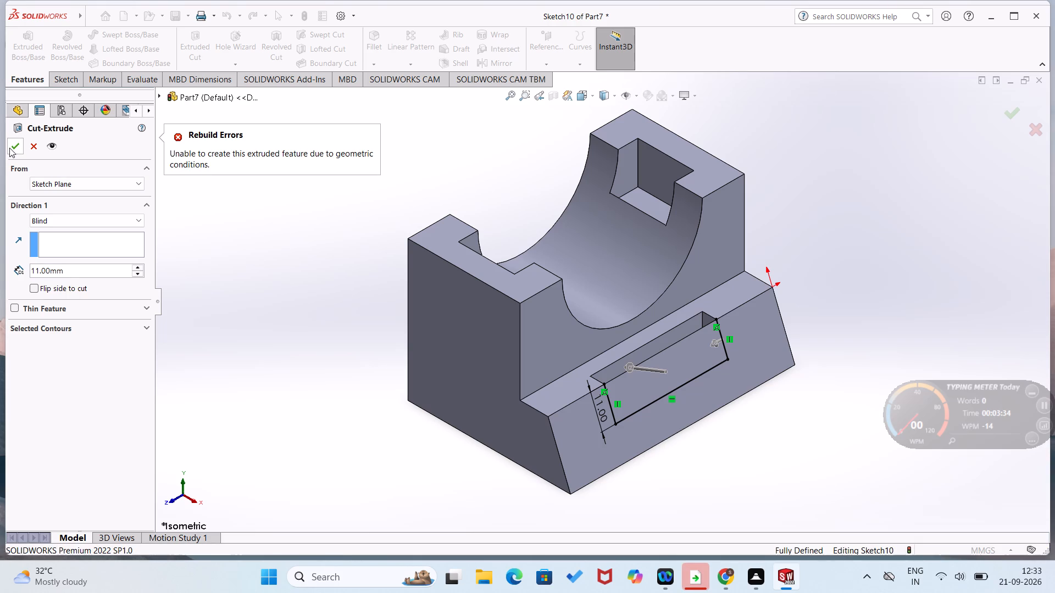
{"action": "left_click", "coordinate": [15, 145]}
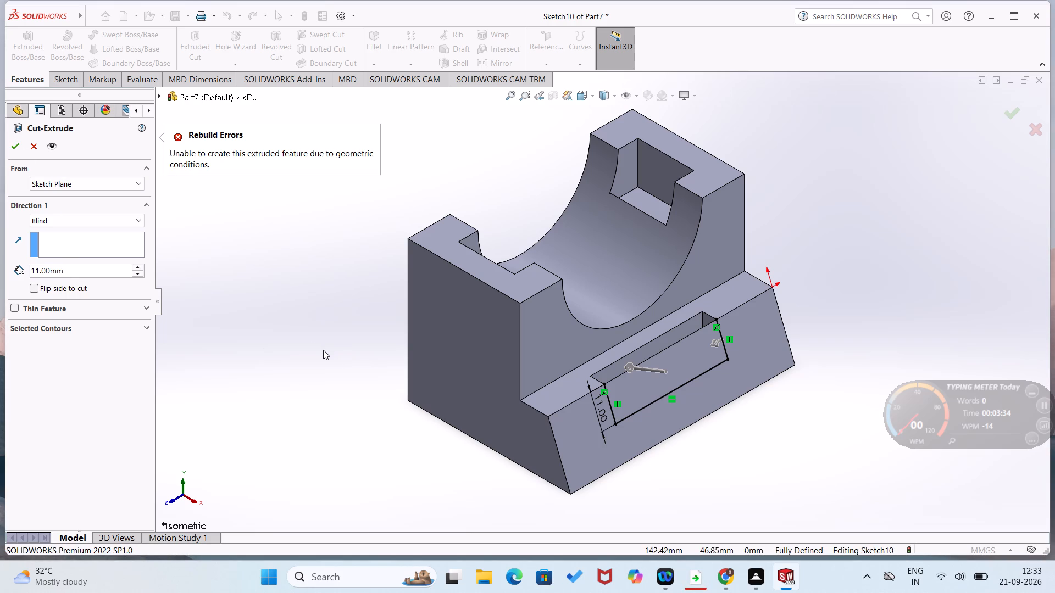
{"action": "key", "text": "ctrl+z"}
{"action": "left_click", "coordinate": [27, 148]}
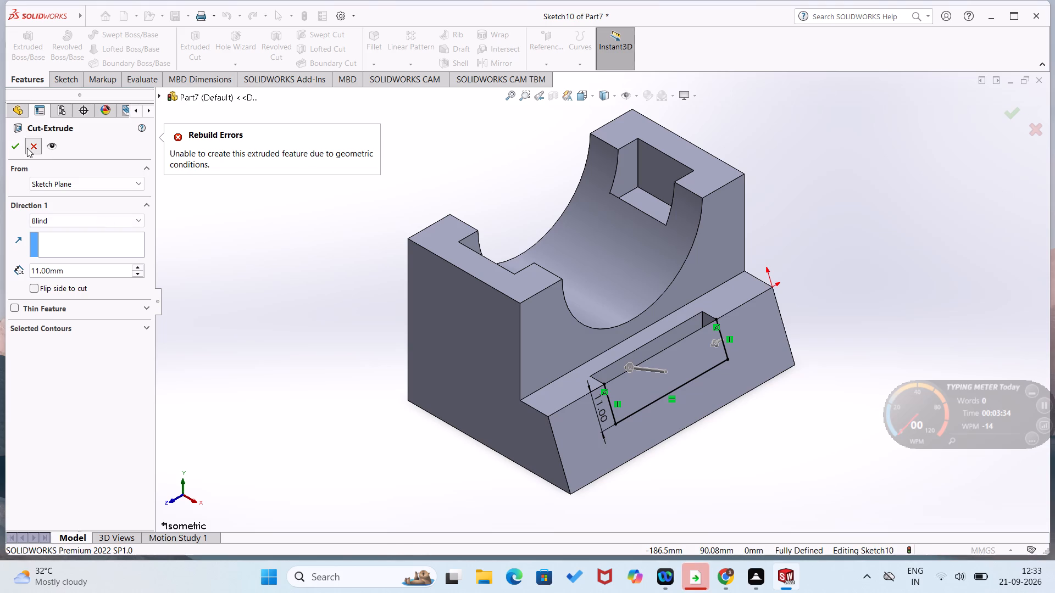
Undo the last value change of the sloped-face profile's vertical side dimension.
{"action": "key", "text": "ctrl+z"}
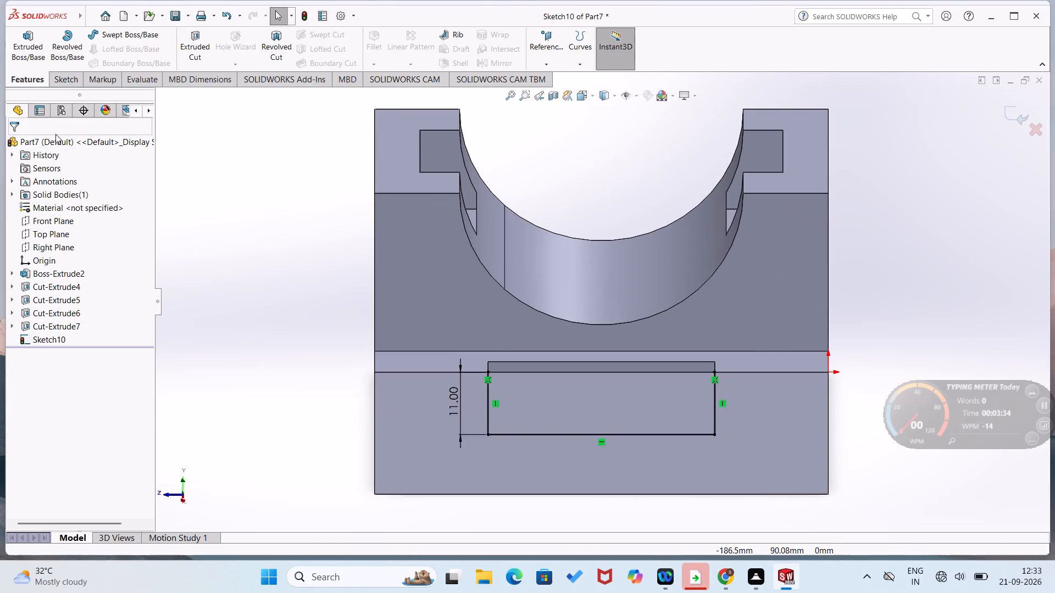
Close the sloped-face profile with a 40 mm horizontal line between the slot's two outer corners.
{"action": "right_click_drag", "start_coordinate": [294, 217], "coordinate": [184, 228]}
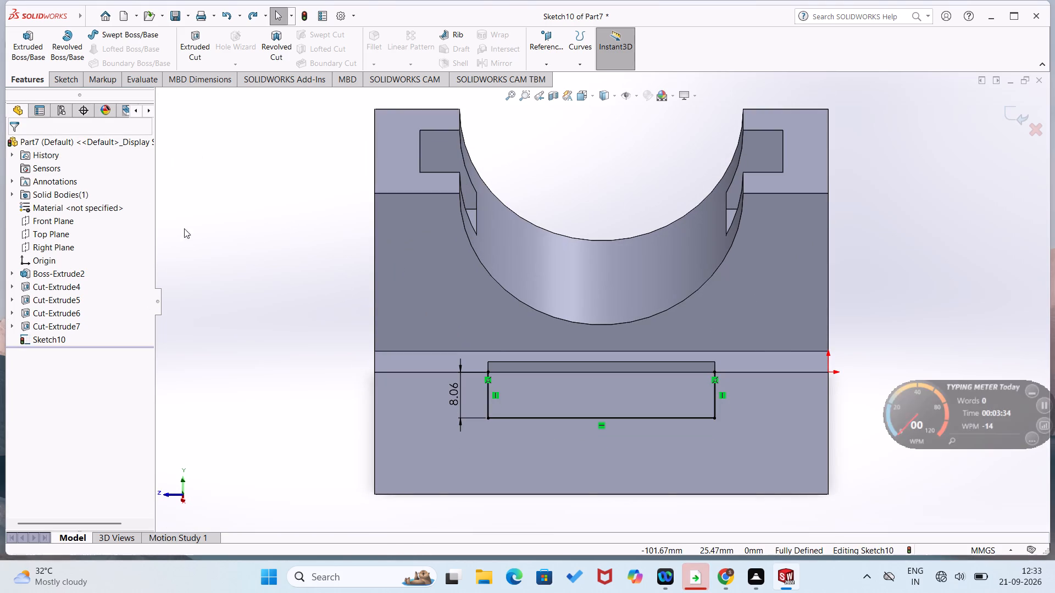
{"action": "right_click_drag", "start_coordinate": [184, 228], "coordinate": [183, 228]}
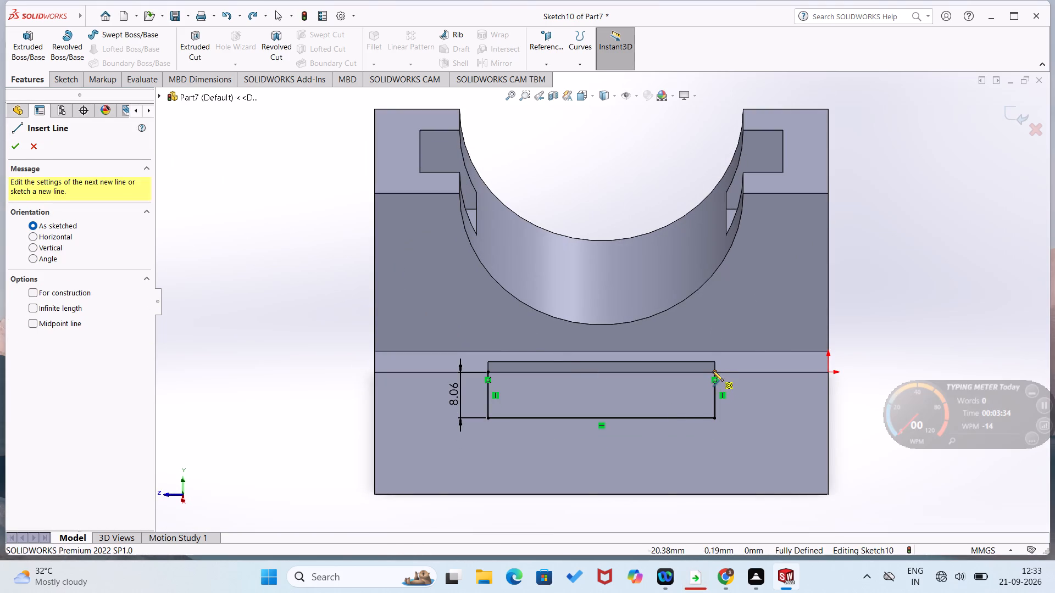
{"action": "left_click", "coordinate": [713, 371]}
{"action": "left_click", "coordinate": [489, 373]}
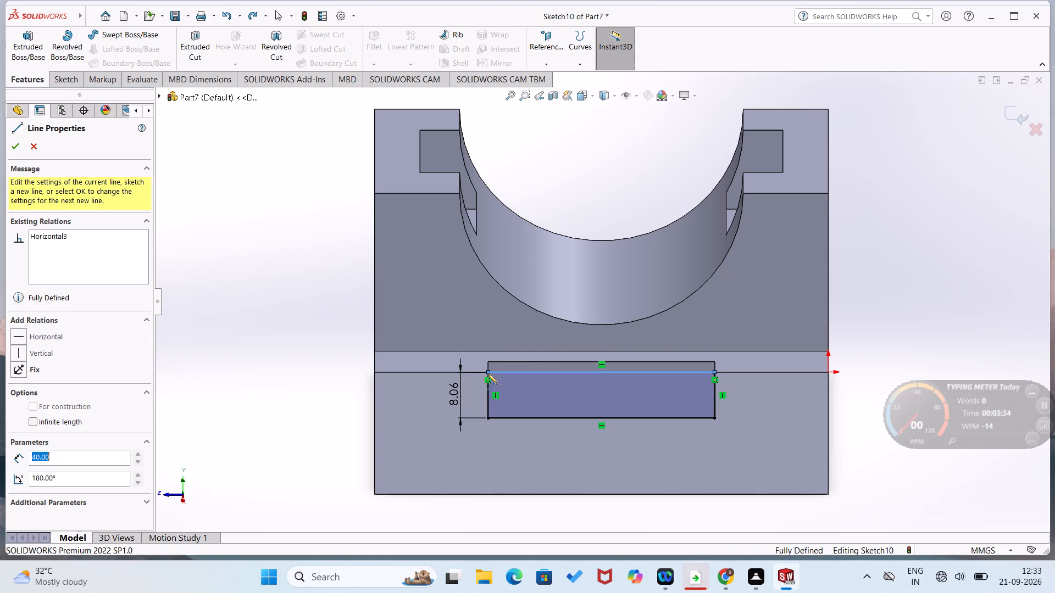
{"action": "right_click_drag", "start_coordinate": [368, 354], "coordinate": [374, 264]}
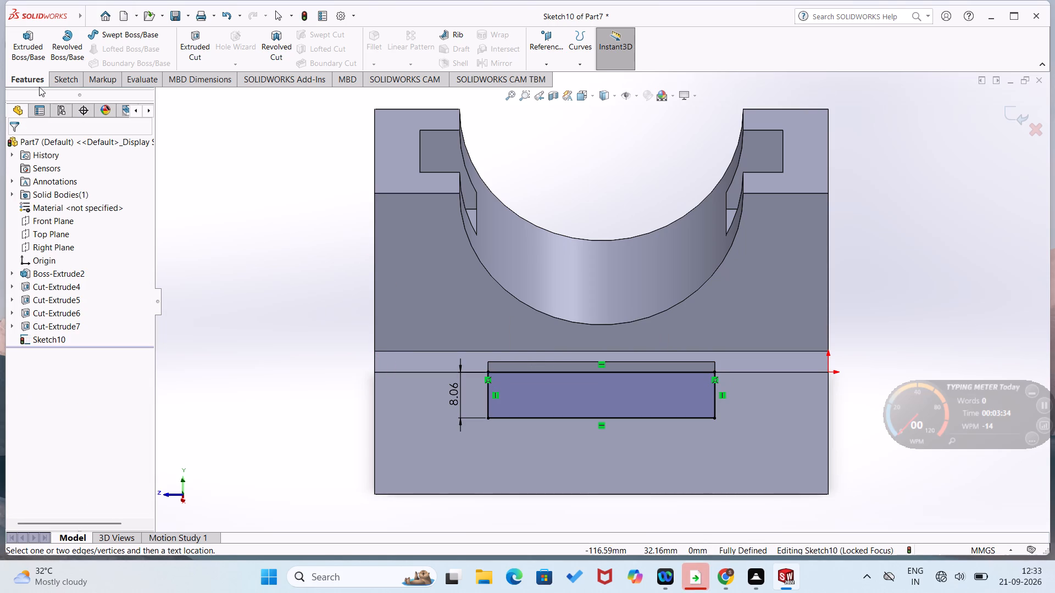
Cut-extrude the closed sloped-face profile Blind to a depth of 11 mm.
{"action": "left_click", "coordinate": [37, 86]}
{"action": "left_click", "coordinate": [202, 38]}
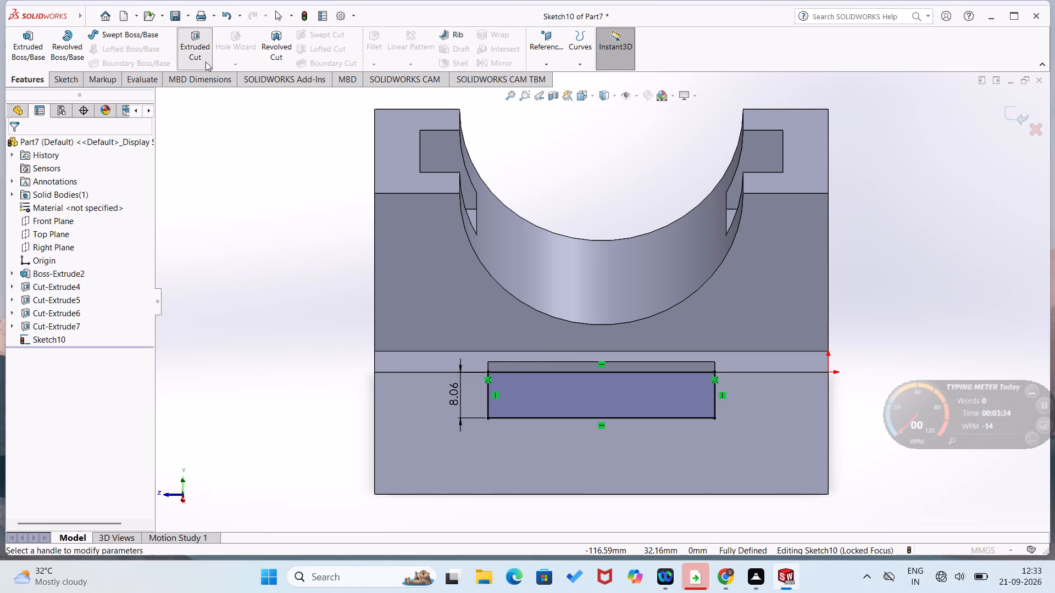
{"action": "left_click", "coordinate": [20, 149]}
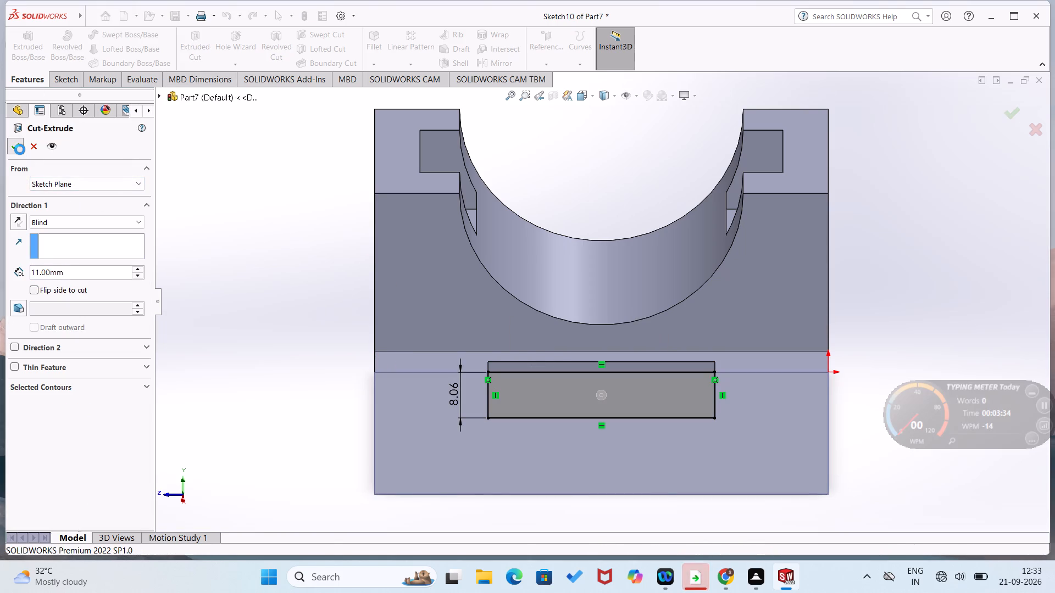
{"action": "left_click", "coordinate": [210, 283]}
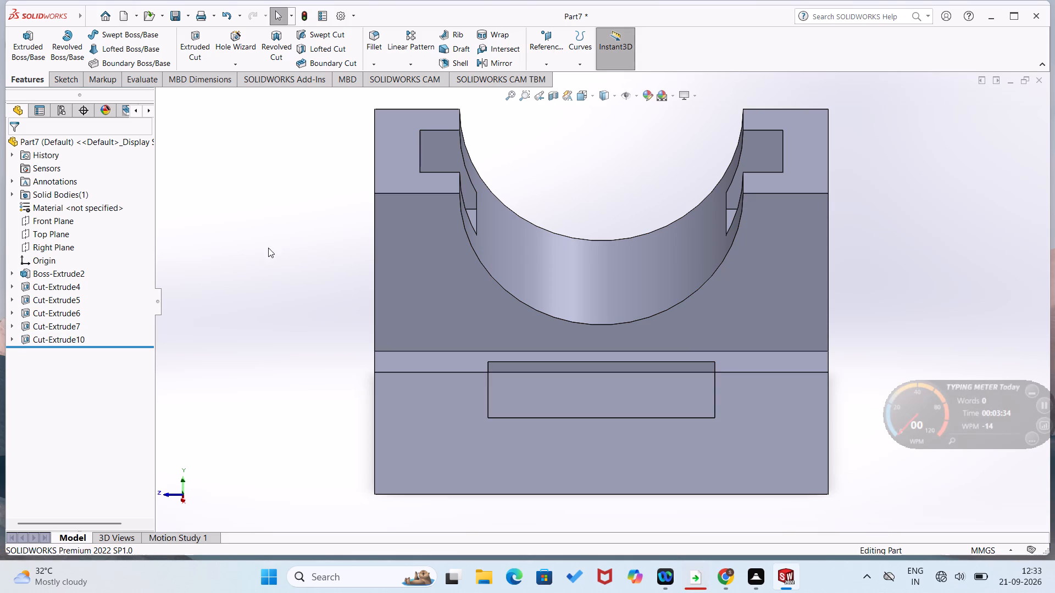
Examine the slot opening in the sloped face from several angles, ending in the isometric view.
{"action": "right_click_drag", "start_coordinate": [279, 244], "coordinate": [184, 269]}
{"action": "middle_click_drag", "start_coordinate": [184, 270], "coordinate": [246, 316]}
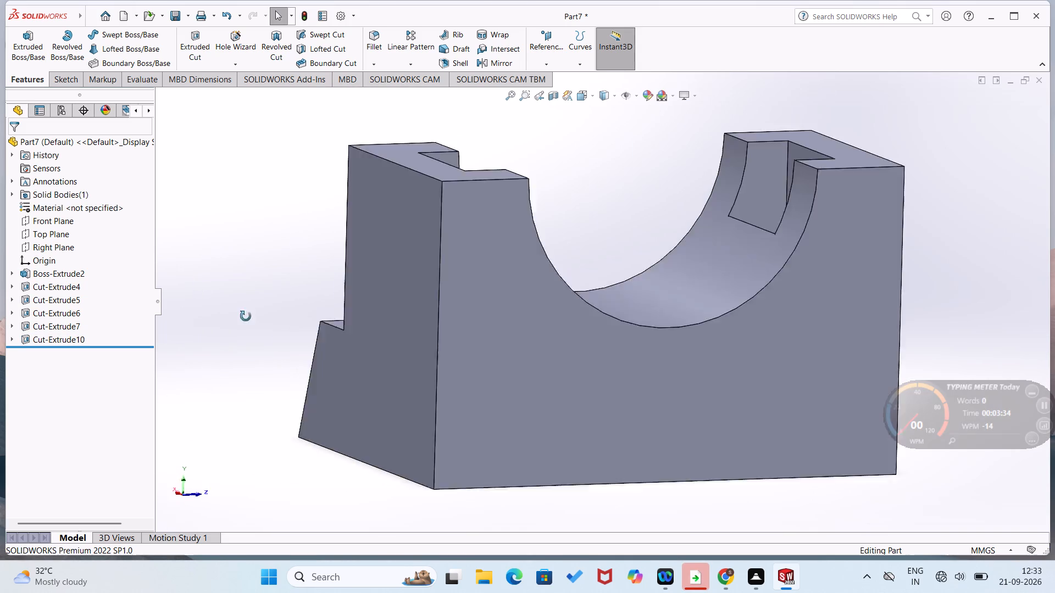
{"action": "middle_click_drag", "start_coordinate": [246, 316], "coordinate": [315, 488]}
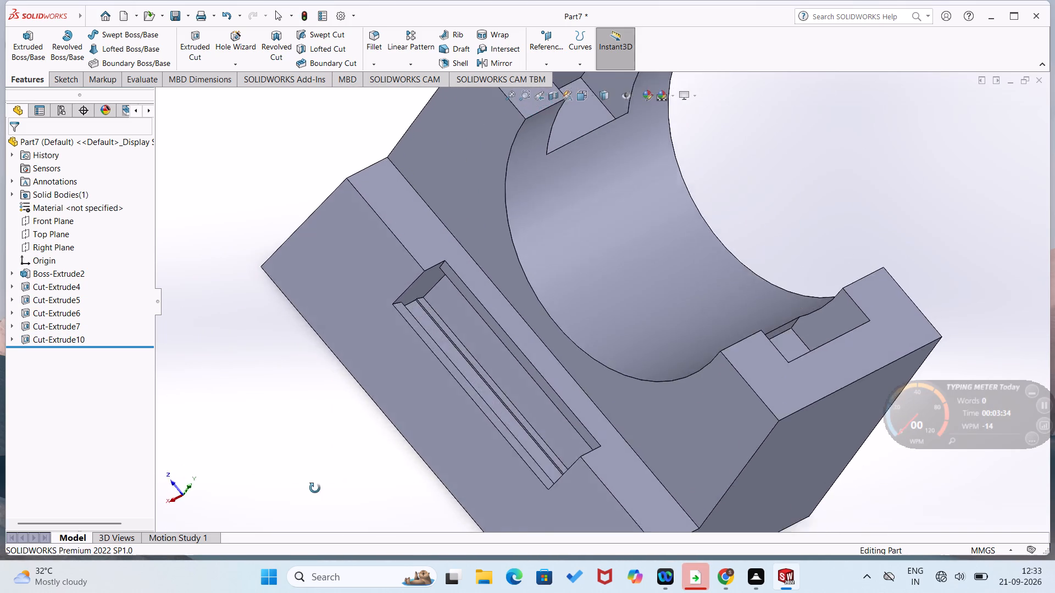
{"action": "middle_click_drag", "start_coordinate": [315, 488], "coordinate": [351, 413]}
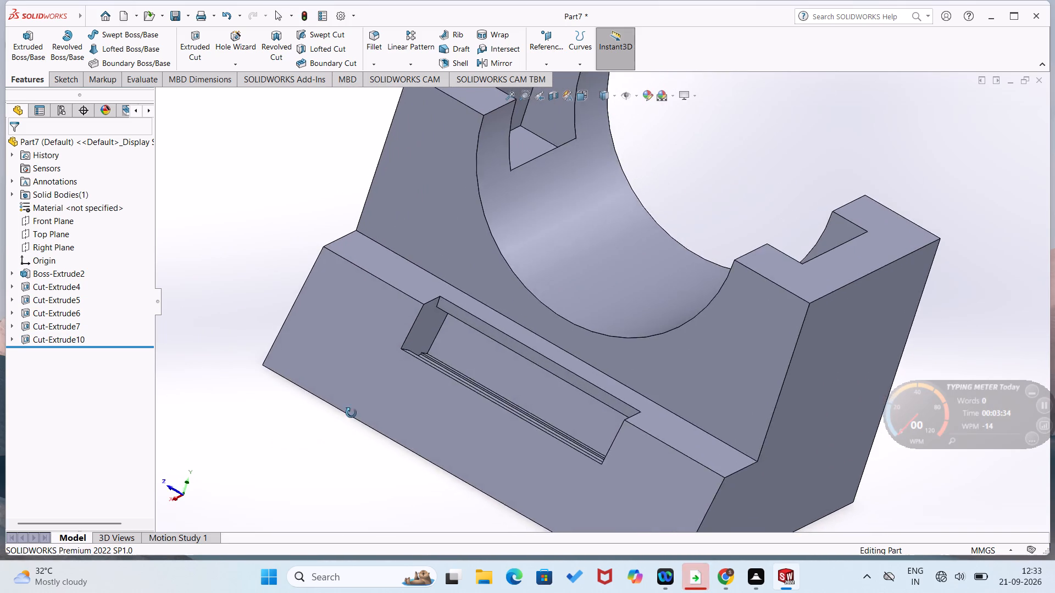
{"action": "middle_click_drag", "start_coordinate": [351, 413], "coordinate": [347, 426]}
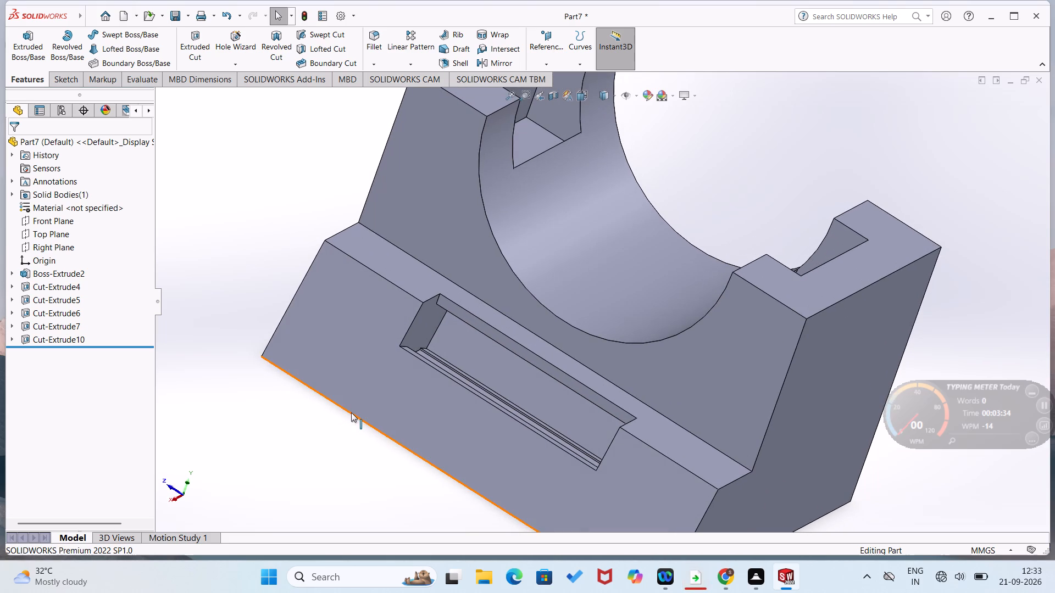
{"action": "key", "text": "ctrl+7"}
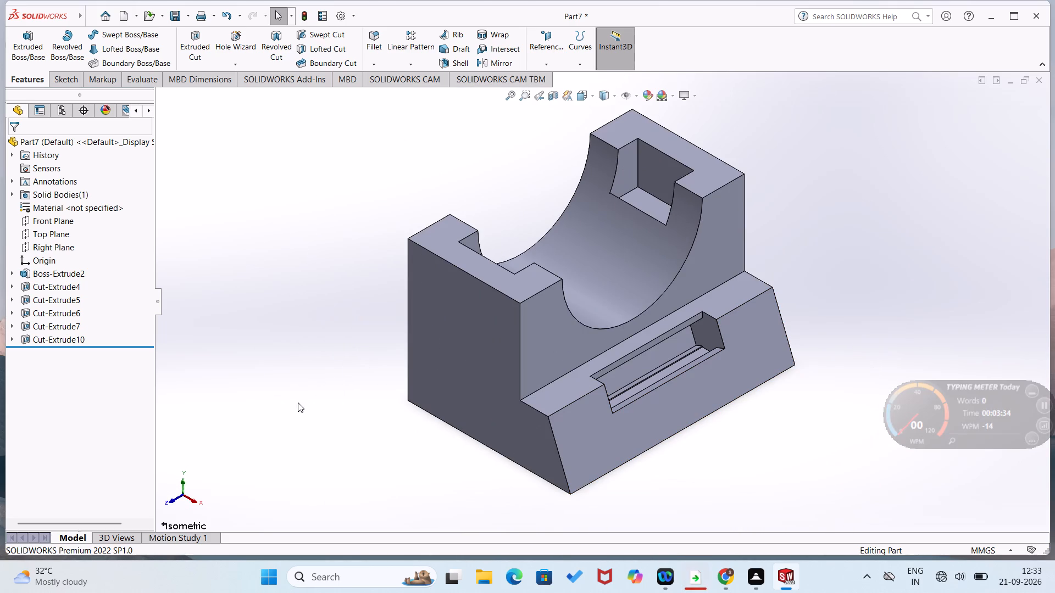
{"action": "left_click", "coordinate": [298, 402]}
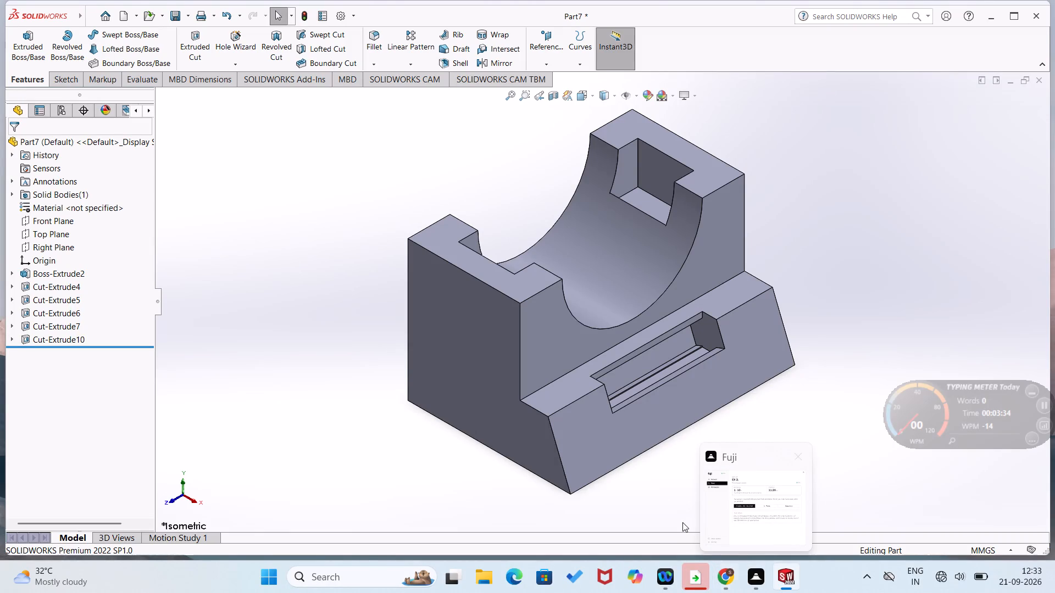
Save the part in the Documents folder under the file name mondayyy222222.
{"action": "key", "text": "ctrl+s"}
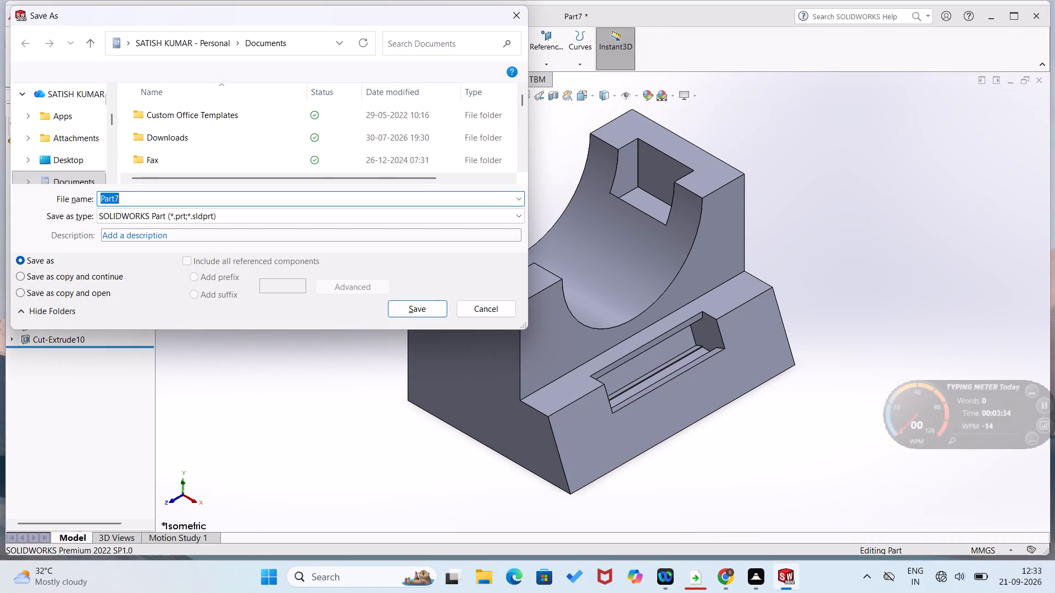
{"action": "type", "text": "mondayyy"}
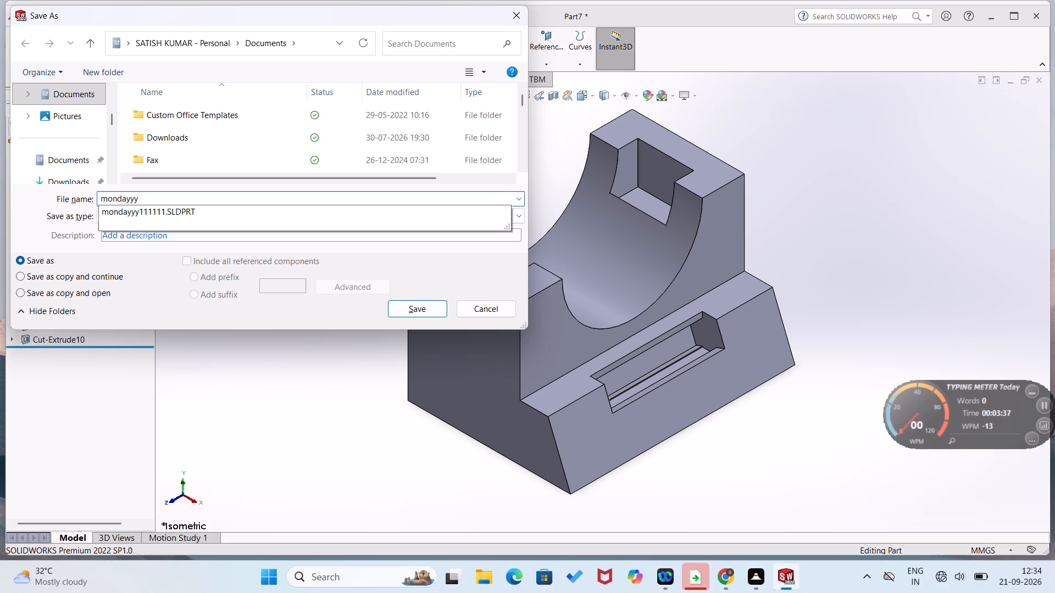